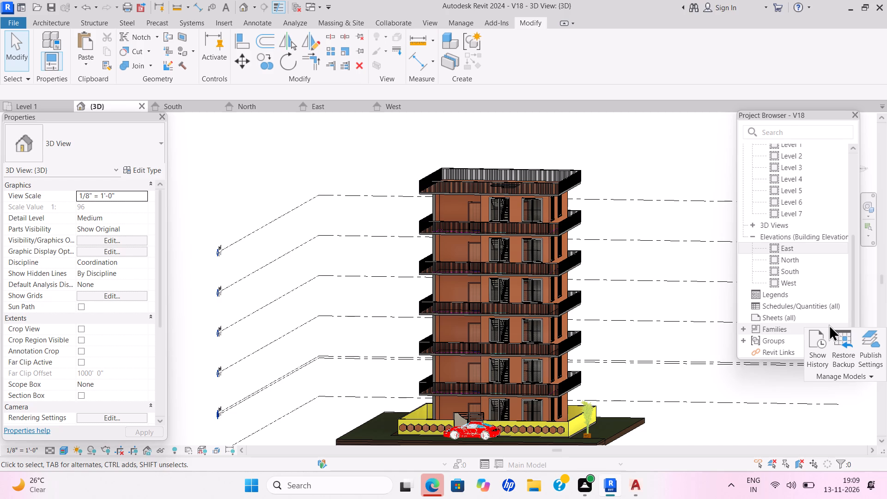
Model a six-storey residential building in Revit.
Close all open views of the V18 project: West, East, North, South, 3D and the Level 1 floor plan.
click(435, 104)
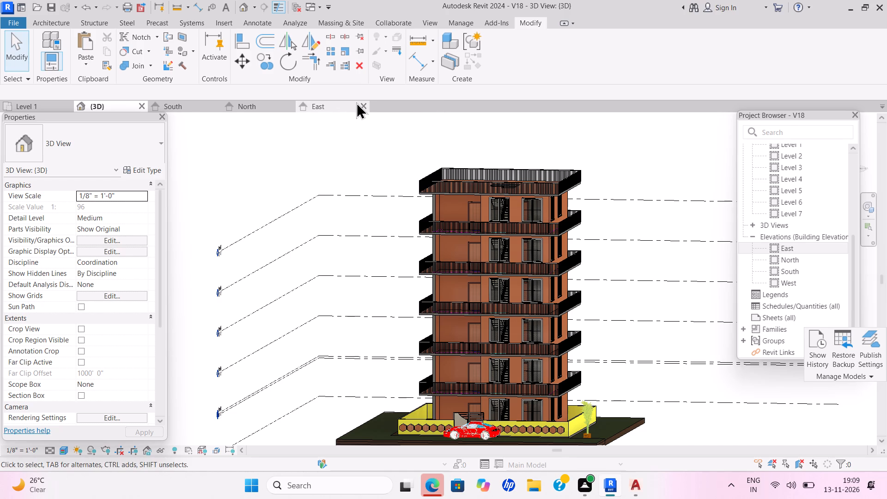
click(360, 104)
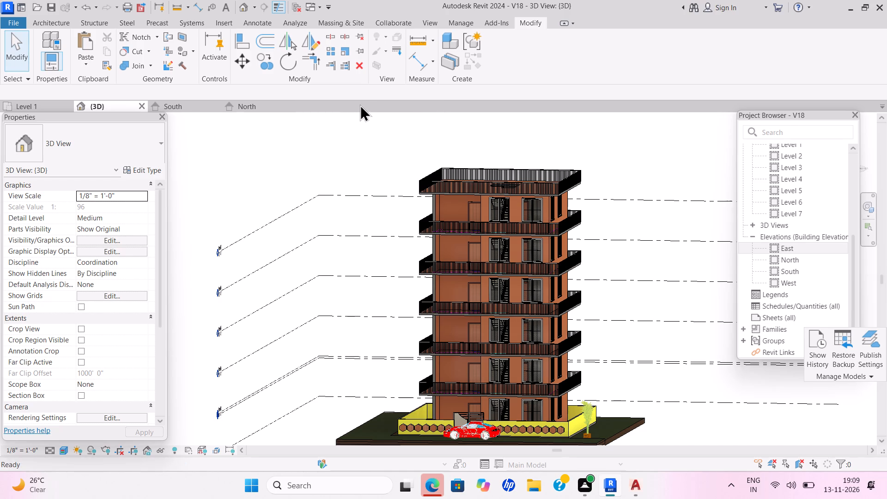
click(290, 106)
click(214, 104)
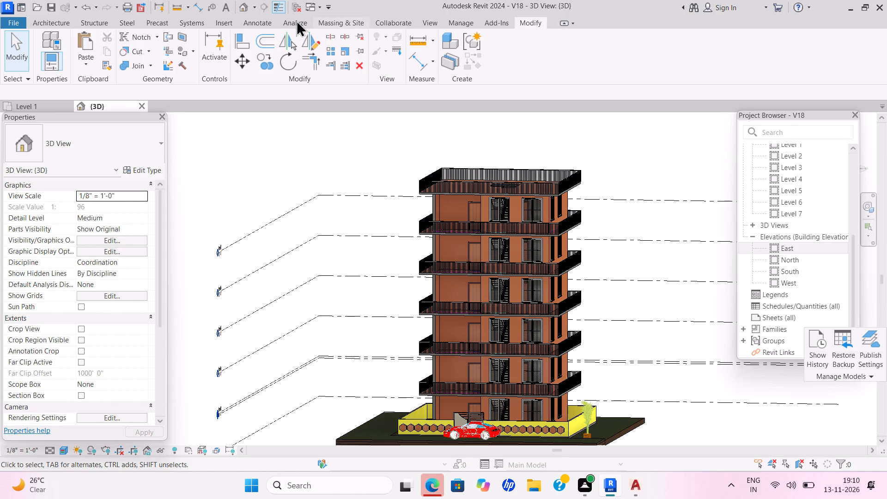
click(145, 107)
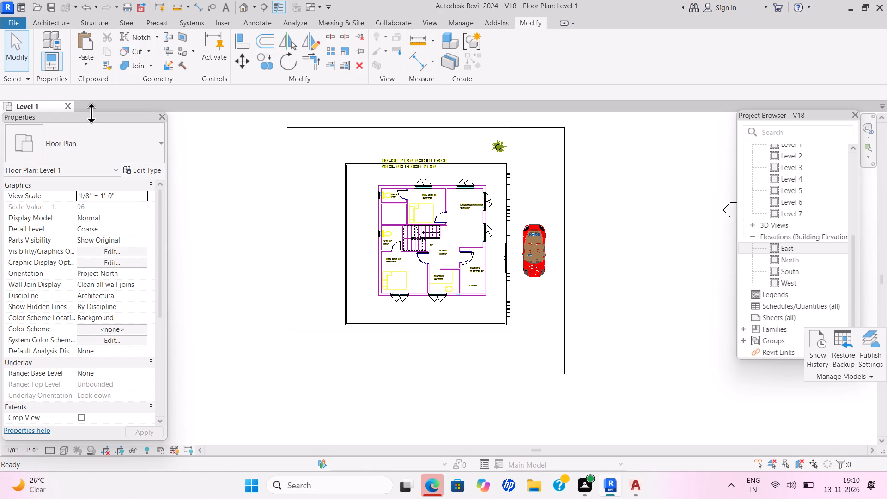
click(73, 106)
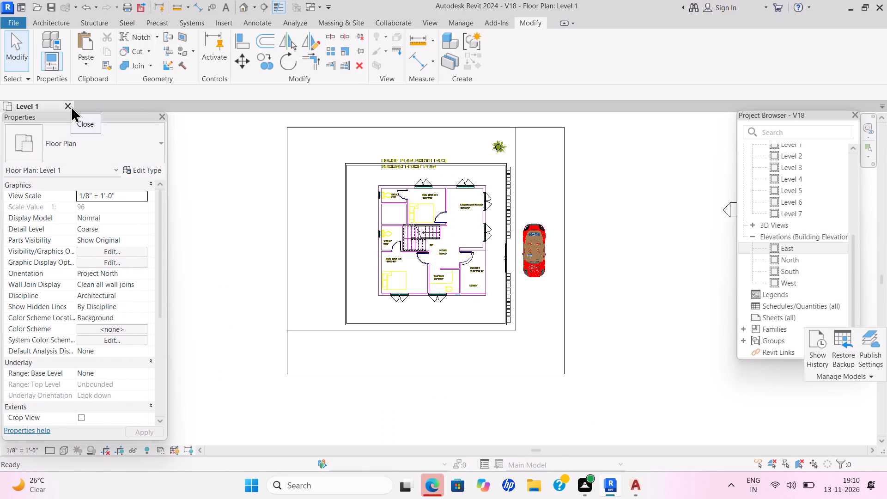
click(70, 106)
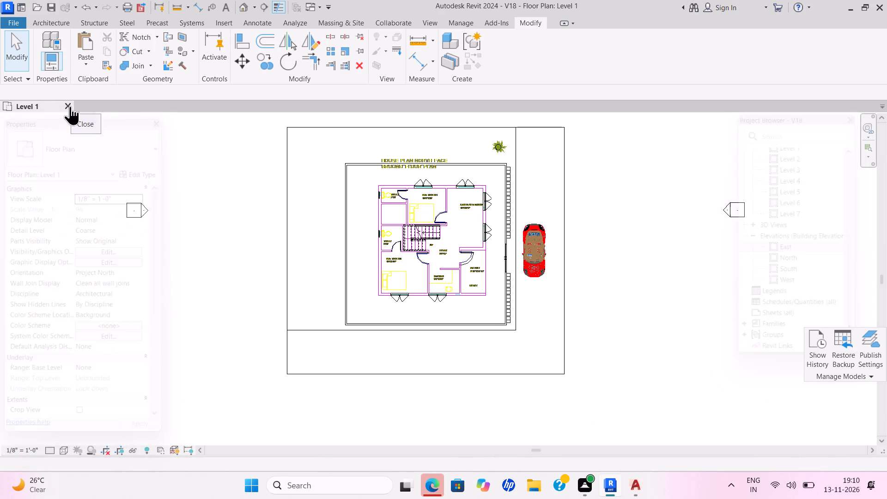
Create a new project from the default template in the English-Imperial templates folder.
click(100, 170)
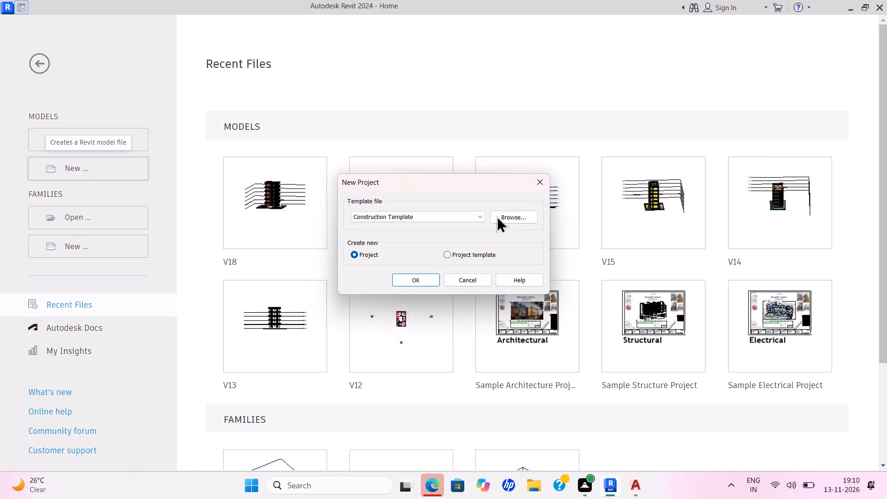
click(483, 213)
click(440, 238)
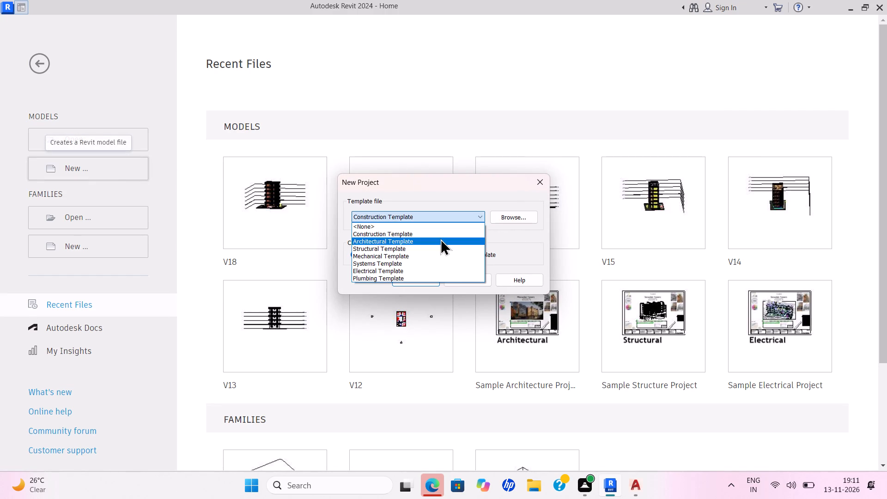
click(523, 216)
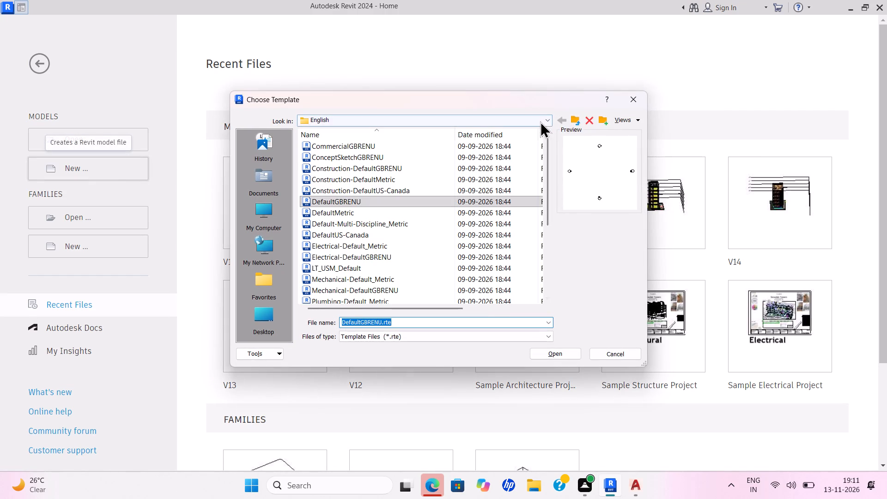
click(540, 120)
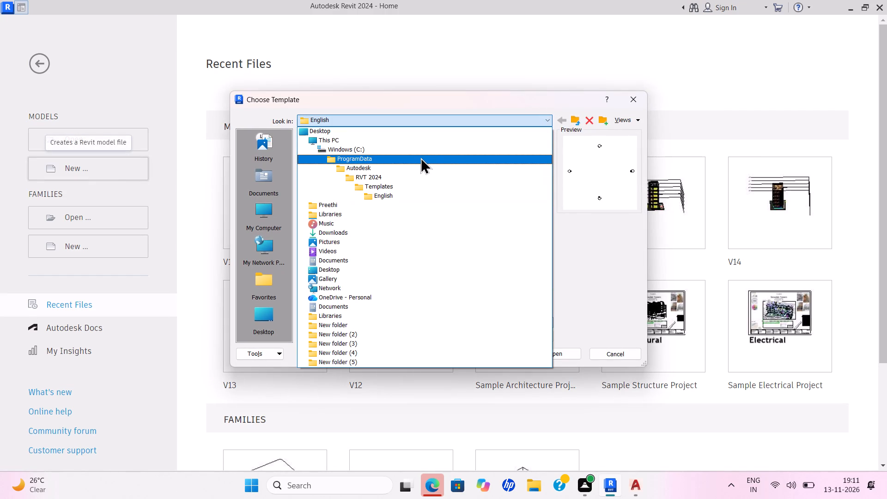
click(396, 188)
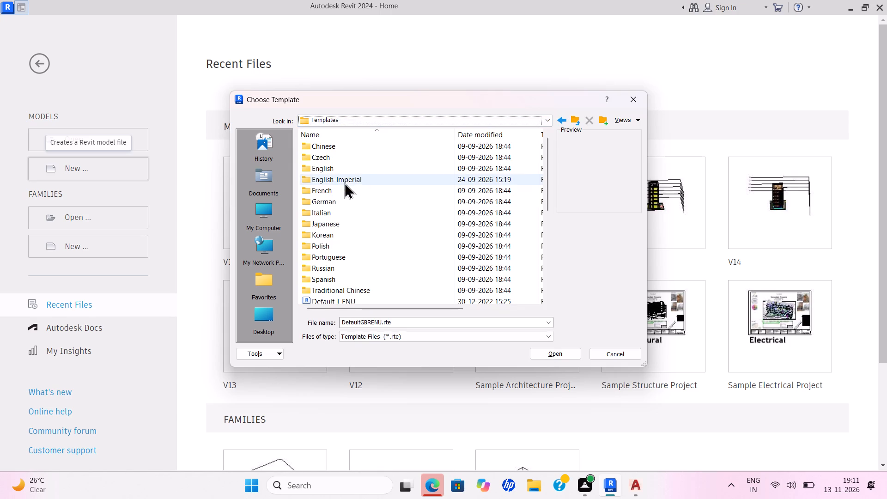
double_click(343, 177)
double_click(341, 165)
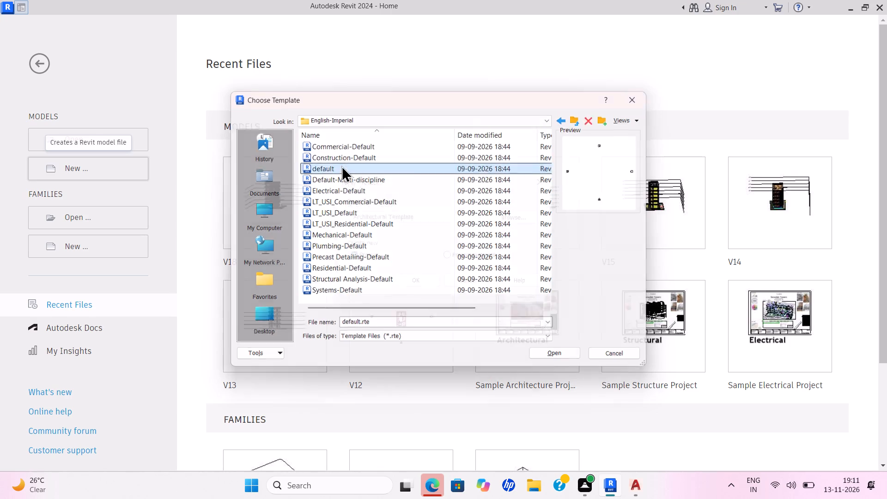
click(411, 279)
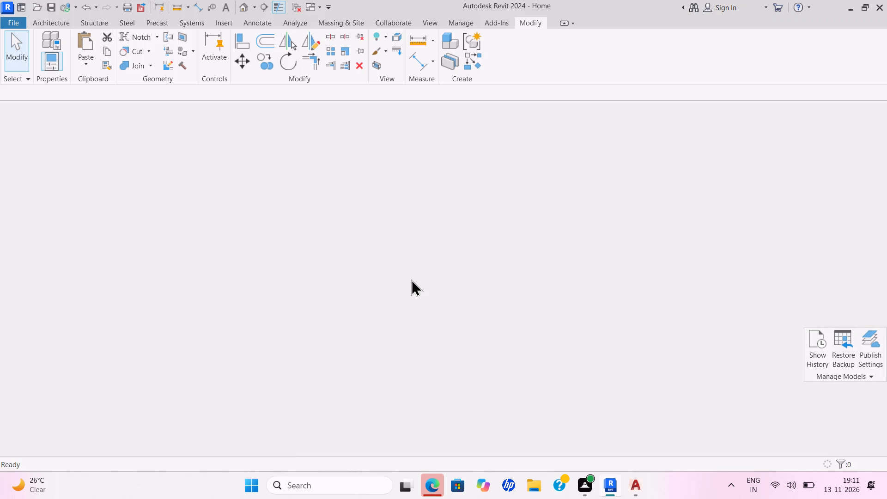
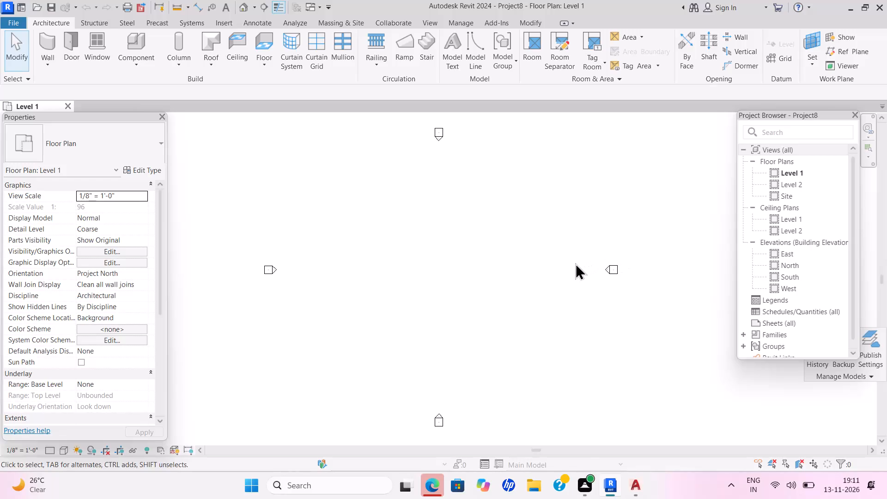
Start the Link CAD command for the Level 1 floor plan and browse to the Documents folder.
click(225, 23)
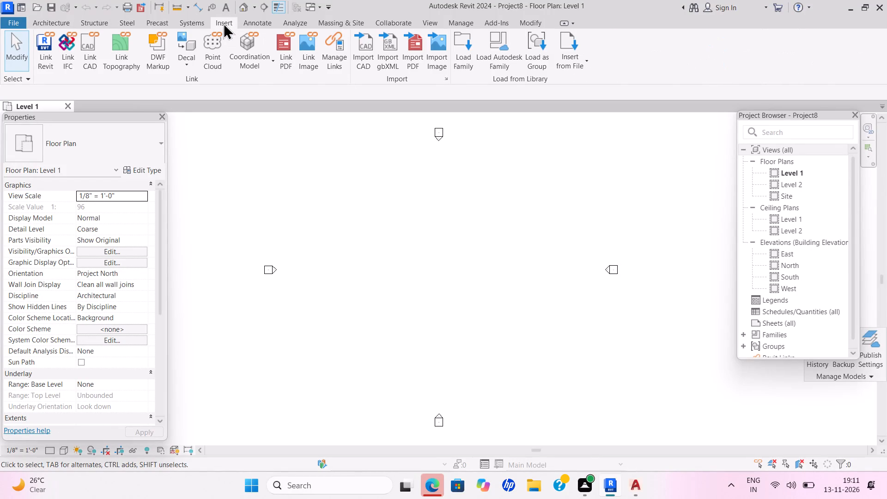
click(97, 53)
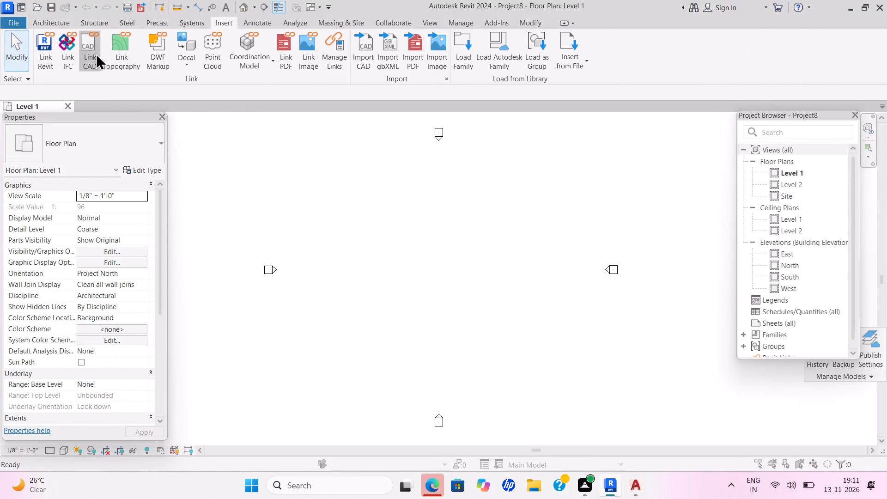
double_click(280, 171)
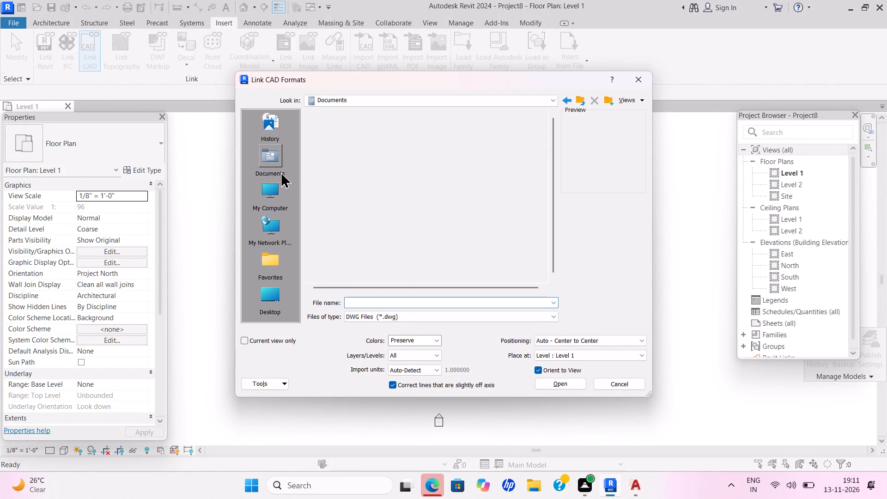
Look through the DWG files in the Documents folder for the drawing to link.
scroll(427, 245, down, 1)
scroll(427, 246, up, 1)
scroll(425, 258, down, 1)
scroll(425, 258, up, 1)
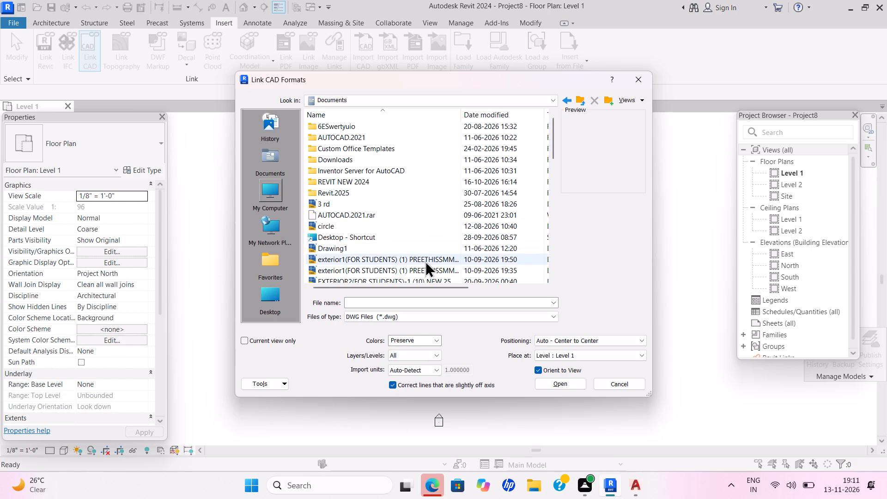
scroll(425, 262, down, 1)
scroll(425, 262, up, 1)
scroll(425, 262, down, 3)
scroll(425, 262, up, 4)
scroll(424, 262, down, 1)
scroll(424, 262, up, 2)
scroll(424, 262, down, 1)
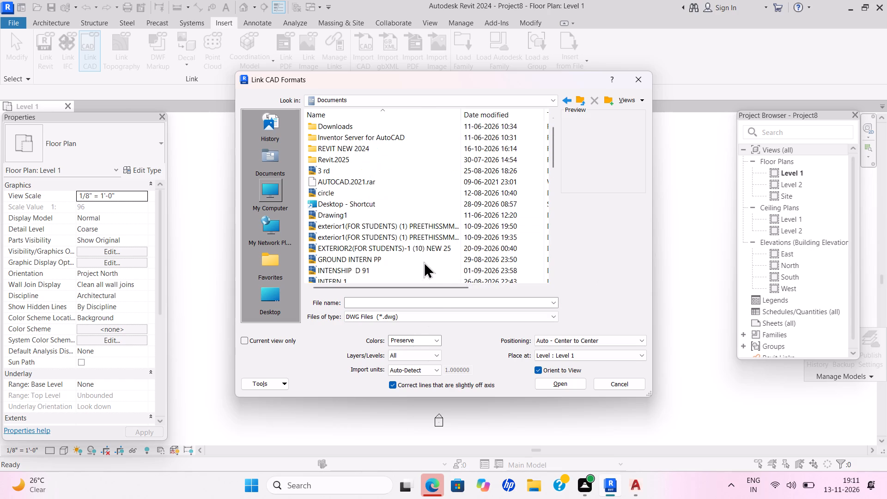
scroll(424, 262, down, 1)
scroll(424, 262, up, 1)
scroll(424, 262, down, 1)
scroll(424, 262, up, 1)
scroll(423, 260, down, 1)
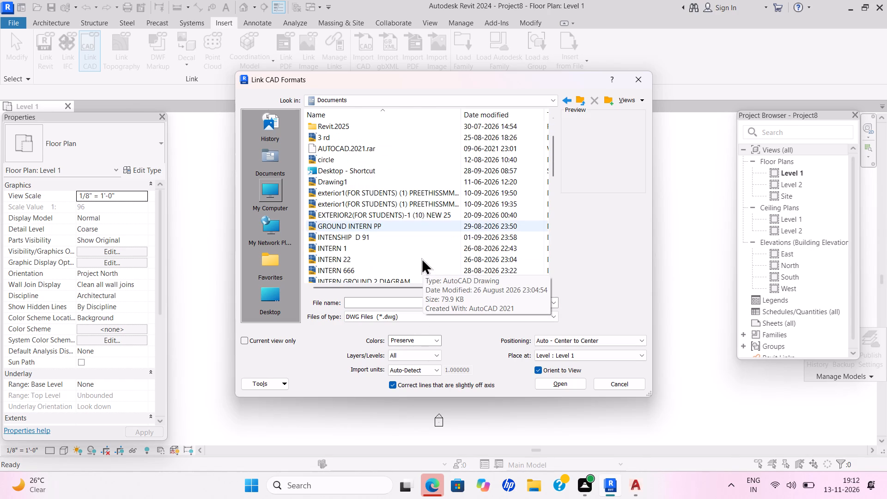
scroll(410, 244, up, 3)
scroll(410, 244, down, 1)
scroll(410, 244, up, 1)
scroll(410, 244, down, 2)
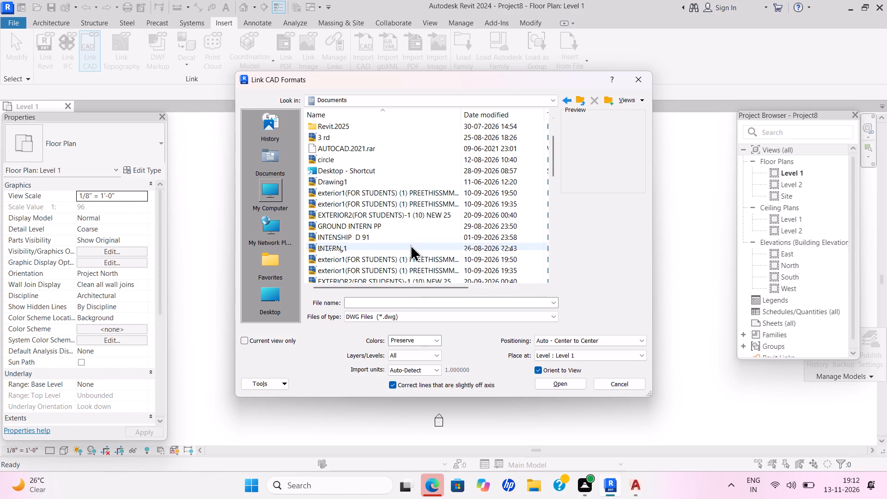
scroll(410, 244, down, 2)
scroll(410, 244, up, 4)
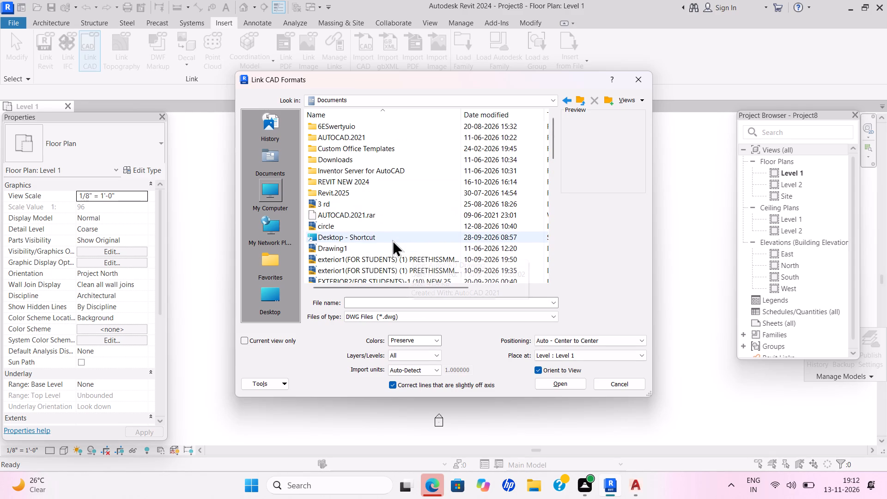
scroll(392, 233, up, 1)
scroll(392, 233, down, 1)
scroll(392, 233, up, 1)
scroll(392, 233, down, 1)
scroll(392, 233, up, 1)
scroll(392, 233, down, 1)
scroll(392, 233, up, 1)
scroll(392, 233, down, 1)
scroll(392, 233, up, 1)
scroll(392, 233, down, 1)
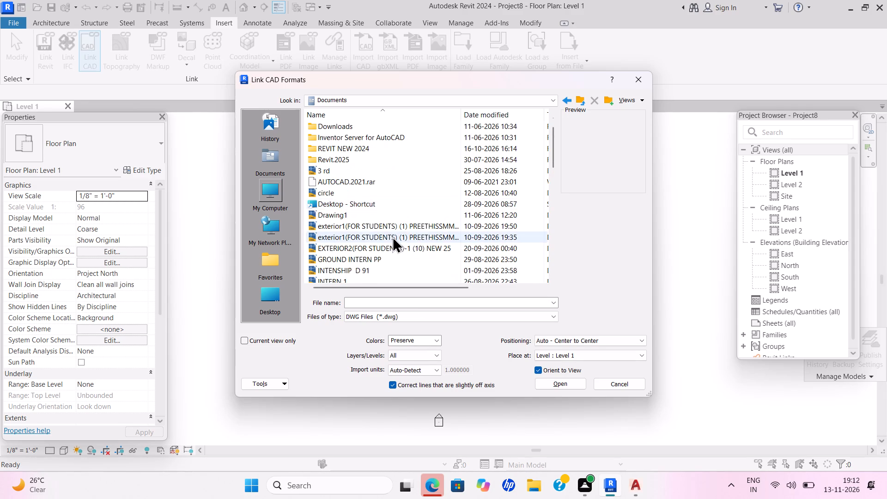
scroll(392, 237, down, 1)
scroll(392, 237, up, 2)
scroll(392, 237, down, 1)
scroll(392, 237, up, 2)
scroll(389, 237, down, 1)
scroll(389, 237, up, 2)
scroll(389, 237, down, 4)
scroll(389, 237, up, 1)
scroll(389, 237, down, 2)
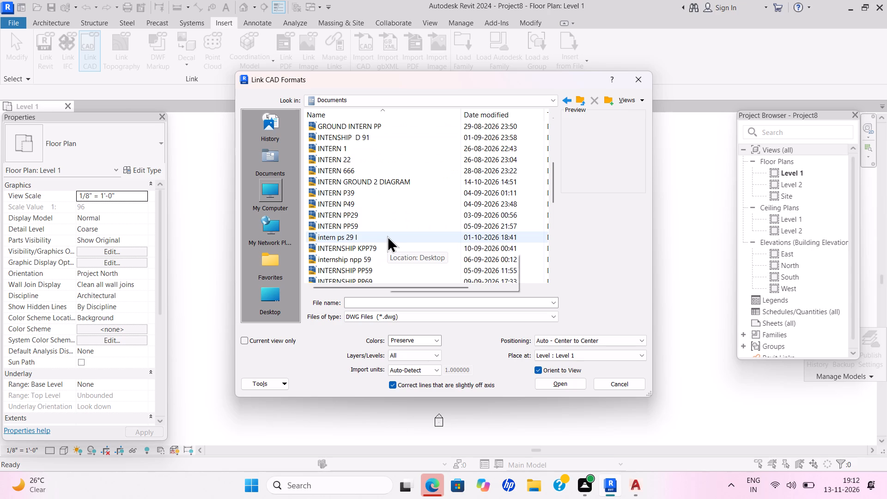
scroll(387, 236, down, 1)
scroll(387, 236, up, 1)
scroll(387, 236, down, 4)
scroll(387, 236, up, 1)
scroll(387, 236, down, 1)
scroll(387, 236, up, 3)
scroll(387, 236, down, 1)
scroll(387, 236, up, 3)
scroll(387, 236, down, 1)
scroll(387, 236, up, 2)
scroll(387, 236, down, 1)
scroll(387, 236, up, 2)
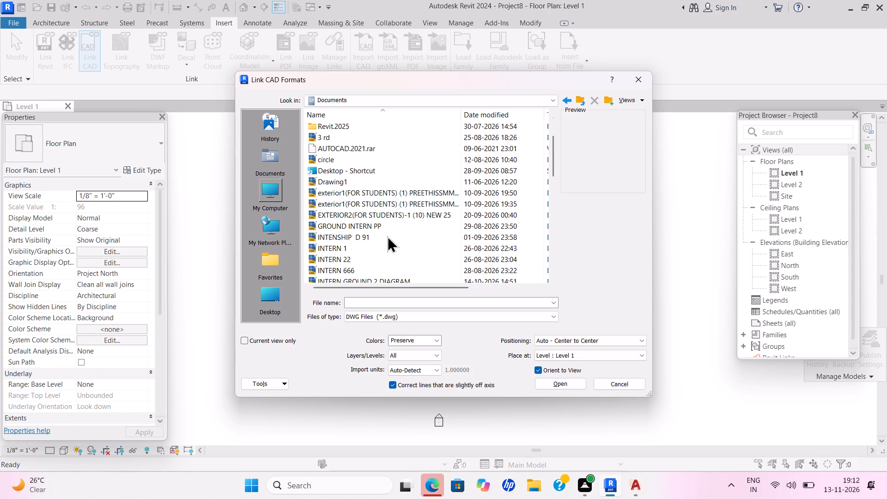
scroll(387, 236, down, 1)
scroll(387, 236, up, 1)
scroll(387, 236, down, 2)
scroll(387, 236, up, 1)
scroll(387, 236, down, 1)
scroll(387, 236, up, 1)
scroll(387, 236, down, 1)
scroll(387, 236, up, 1)
scroll(387, 236, down, 3)
scroll(387, 236, up, 1)
scroll(387, 236, down, 5)
scroll(387, 236, up, 1)
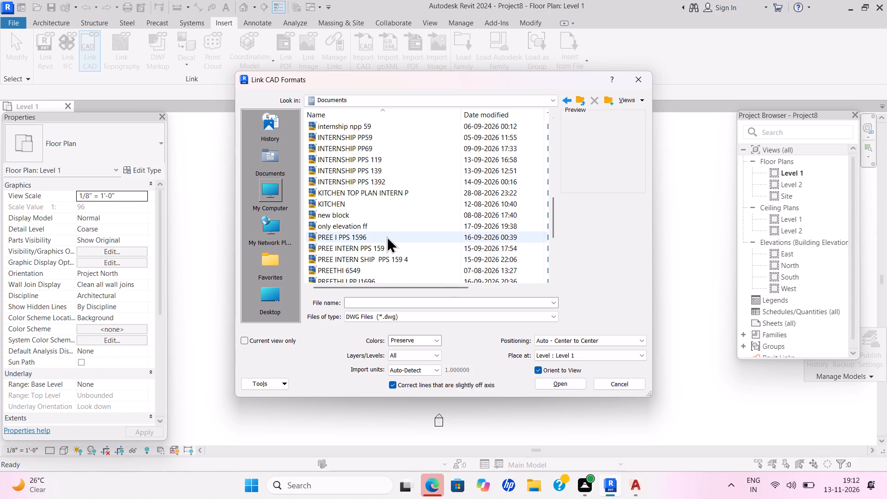
scroll(388, 270, down, 1)
scroll(388, 270, up, 4)
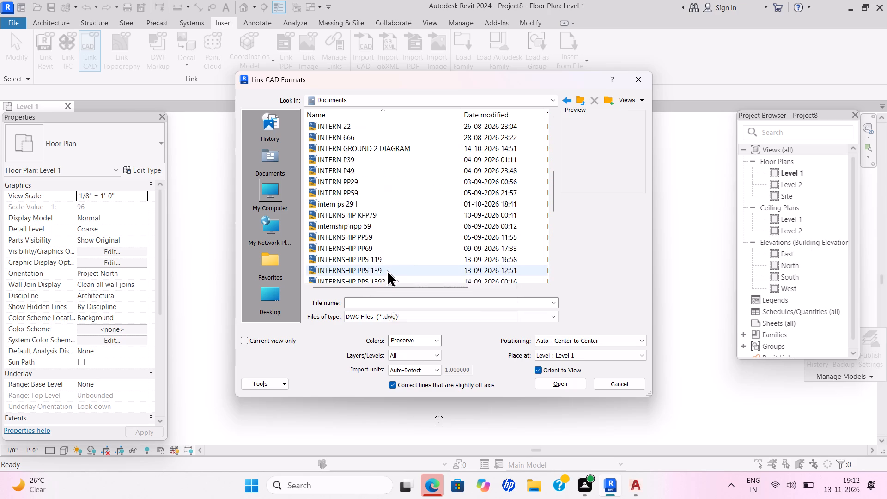
scroll(387, 270, up, 1)
scroll(386, 269, down, 1)
scroll(374, 253, up, 1)
scroll(374, 253, down, 3)
scroll(374, 254, up, 2)
scroll(373, 257, down, 1)
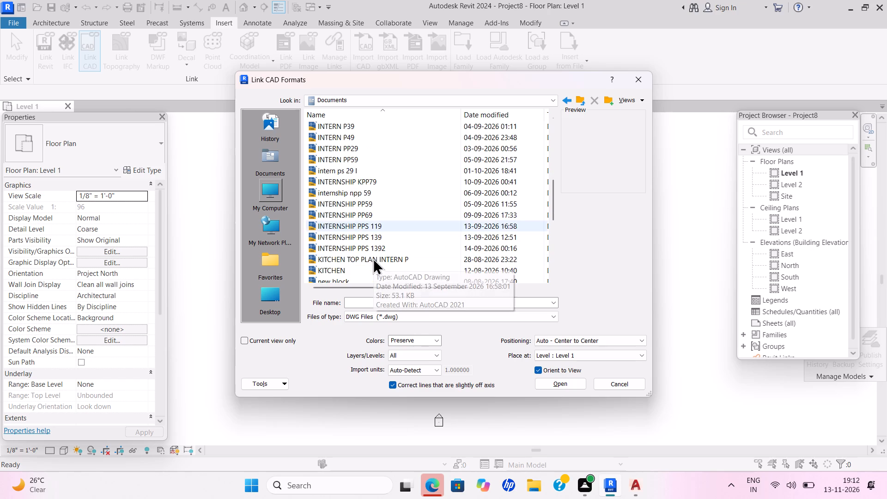
scroll(371, 260, down, 2)
scroll(371, 260, up, 1)
scroll(371, 260, down, 1)
scroll(371, 260, up, 3)
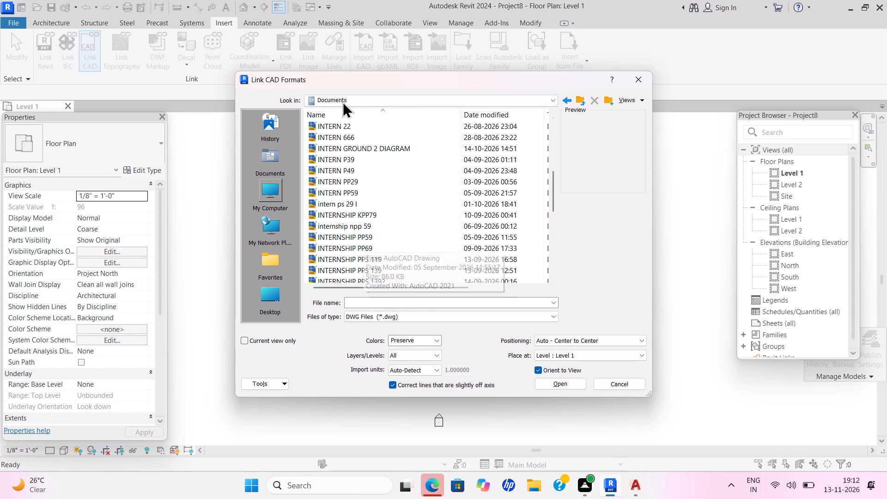
scroll(399, 211, up, 2)
scroll(400, 207, down, 2)
scroll(401, 205, up, 1)
scroll(397, 205, down, 1)
scroll(395, 210, up, 1)
scroll(394, 211, down, 2)
scroll(392, 216, up, 2)
scroll(392, 216, down, 2)
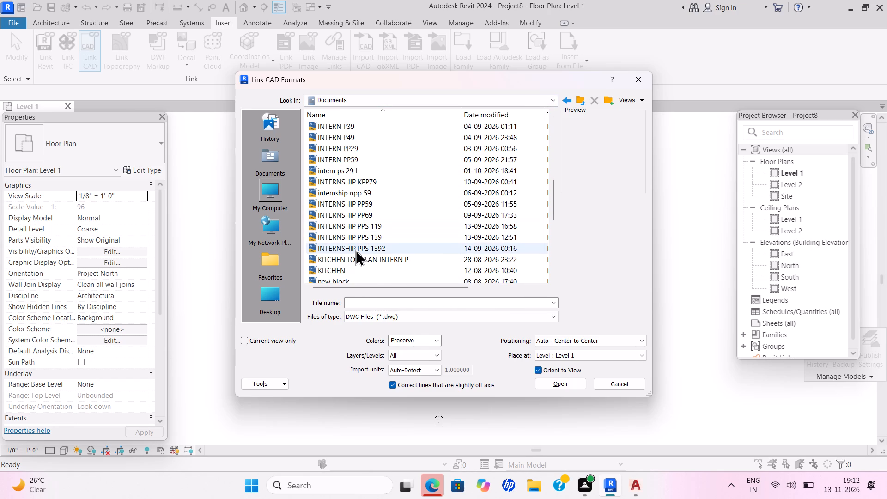
scroll(355, 248, up, 3)
scroll(355, 248, down, 1)
scroll(355, 248, up, 1)
scroll(355, 248, down, 1)
scroll(355, 248, up, 1)
scroll(343, 256, down, 2)
scroll(343, 256, up, 1)
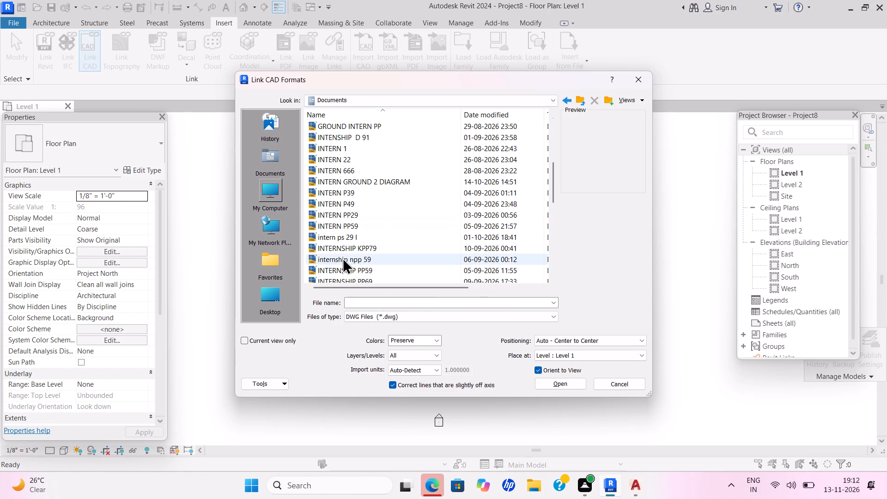
scroll(342, 258, up, 1)
scroll(342, 259, down, 2)
scroll(341, 260, up, 1)
scroll(341, 261, down, 1)
scroll(341, 261, up, 2)
scroll(341, 261, down, 1)
scroll(341, 261, up, 1)
scroll(341, 261, down, 2)
scroll(341, 261, up, 4)
scroll(341, 261, down, 1)
scroll(341, 261, up, 3)
scroll(341, 261, down, 1)
scroll(341, 261, up, 1)
scroll(341, 262, down, 5)
scroll(341, 262, up, 4)
scroll(341, 262, down, 2)
scroll(341, 262, up, 1)
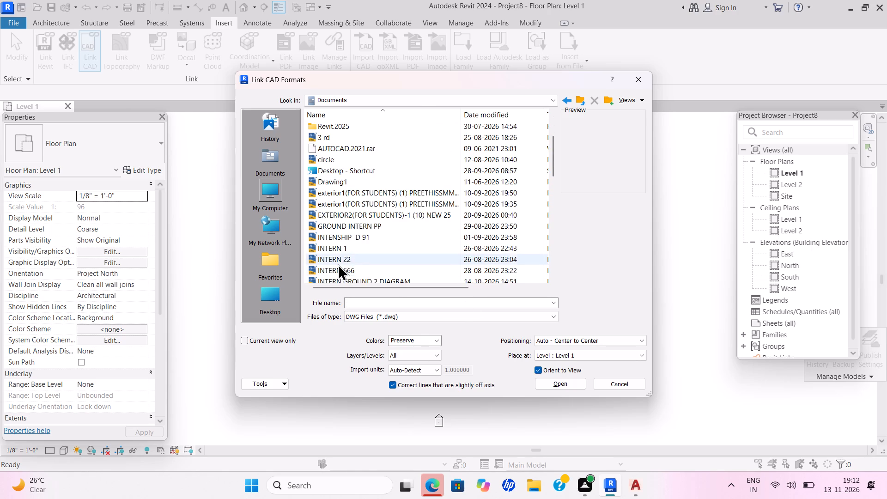
scroll(340, 262, down, 2)
scroll(340, 262, up, 2)
scroll(340, 262, down, 3)
scroll(340, 262, up, 4)
scroll(343, 253, down, 1)
scroll(343, 252, up, 1)
scroll(343, 253, down, 1)
scroll(343, 253, up, 2)
scroll(342, 254, down, 1)
scroll(342, 254, up, 1)
scroll(342, 255, down, 2)
scroll(342, 255, up, 4)
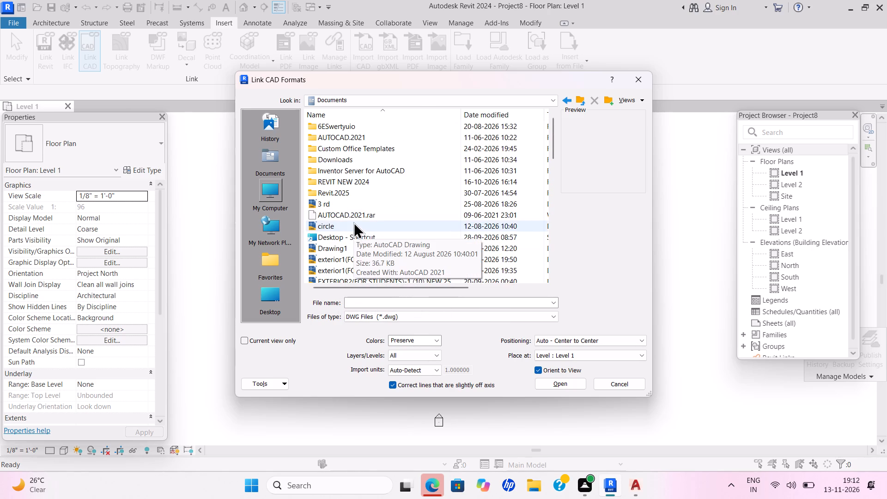
scroll(355, 250, up, 2)
scroll(355, 250, down, 2)
scroll(355, 250, up, 1)
scroll(355, 250, down, 1)
scroll(355, 250, up, 3)
scroll(355, 250, down, 5)
scroll(355, 250, up, 1)
scroll(355, 250, down, 1)
scroll(355, 250, up, 1)
scroll(355, 250, down, 1)
scroll(355, 250, up, 1)
scroll(355, 250, down, 1)
scroll(355, 250, up, 2)
scroll(355, 251, down, 1)
scroll(355, 251, up, 3)
scroll(355, 251, down, 1)
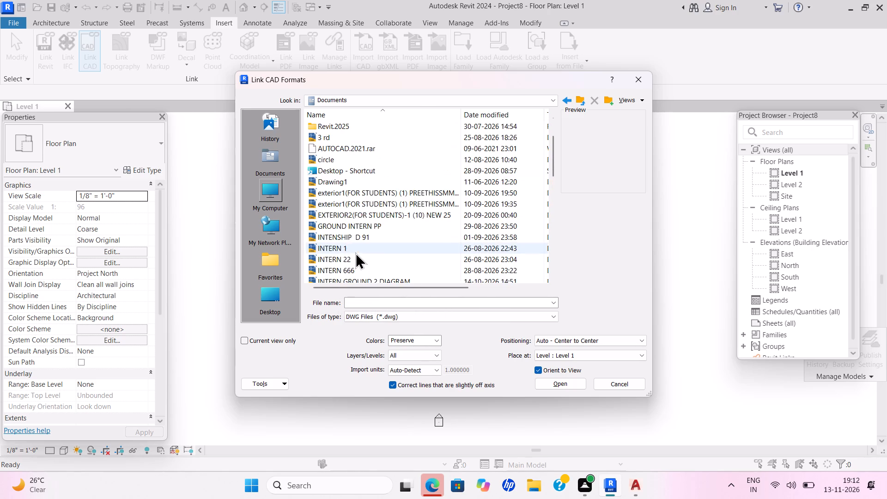
scroll(355, 252, up, 2)
scroll(354, 253, down, 3)
scroll(353, 255, up, 3)
scroll(353, 255, down, 3)
scroll(353, 255, up, 1)
scroll(353, 255, down, 1)
scroll(353, 255, up, 1)
scroll(353, 255, down, 1)
scroll(353, 255, up, 1)
scroll(353, 255, down, 1)
scroll(353, 255, up, 2)
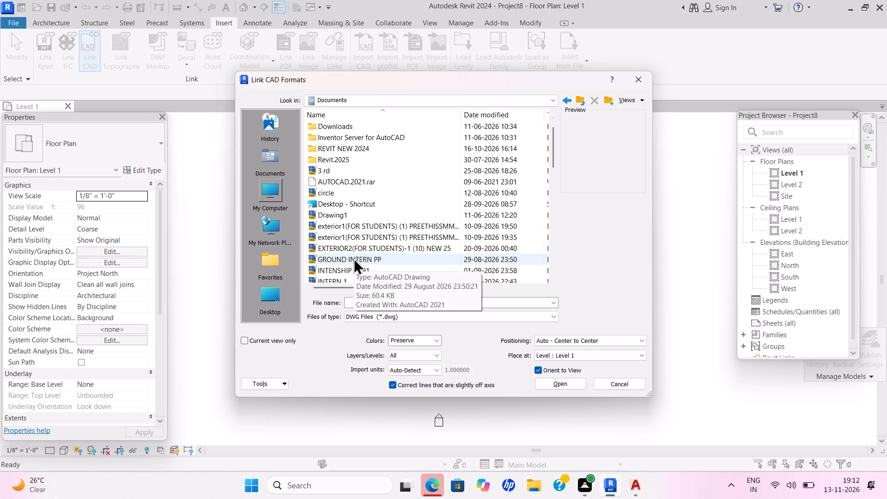
Look through the DWG files in the Documents folder for the house plan drawing to link.
scroll(354, 259, up, 1)
scroll(354, 259, down, 3)
scroll(354, 259, up, 2)
scroll(354, 262, down, 1)
scroll(354, 262, up, 2)
scroll(354, 262, down, 2)
scroll(354, 262, up, 1)
scroll(354, 262, down, 3)
scroll(354, 262, up, 3)
scroll(354, 262, down, 2)
scroll(354, 262, up, 1)
scroll(354, 262, down, 1)
scroll(354, 262, up, 2)
scroll(354, 262, down, 1)
scroll(354, 262, up, 1)
scroll(354, 262, down, 1)
scroll(354, 262, up, 1)
scroll(354, 262, down, 1)
scroll(354, 262, up, 1)
scroll(354, 262, down, 1)
scroll(354, 262, up, 2)
scroll(352, 266, down, 1)
scroll(352, 266, up, 1)
scroll(355, 266, down, 1)
scroll(355, 266, up, 1)
scroll(356, 266, down, 1)
scroll(356, 266, up, 2)
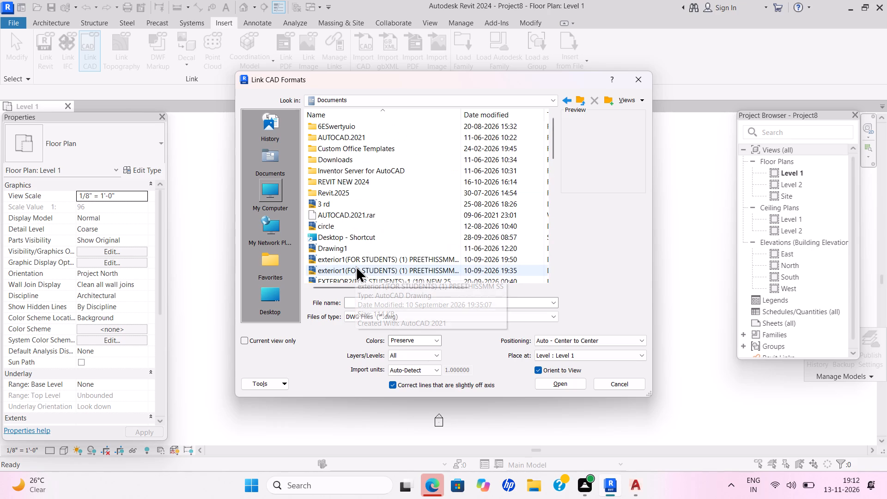
scroll(356, 266, down, 1)
scroll(356, 266, up, 1)
scroll(356, 266, down, 1)
scroll(356, 266, up, 1)
scroll(356, 266, down, 1)
scroll(356, 266, up, 2)
scroll(406, 254, down, 2)
scroll(405, 255, up, 1)
scroll(405, 255, down, 1)
scroll(405, 255, up, 1)
scroll(405, 255, down, 1)
scroll(405, 255, up, 1)
scroll(405, 255, down, 1)
scroll(405, 255, up, 4)
scroll(404, 256, down, 1)
scroll(404, 256, up, 2)
scroll(403, 256, down, 2)
scroll(403, 256, up, 1)
scroll(403, 256, down, 1)
scroll(403, 256, up, 1)
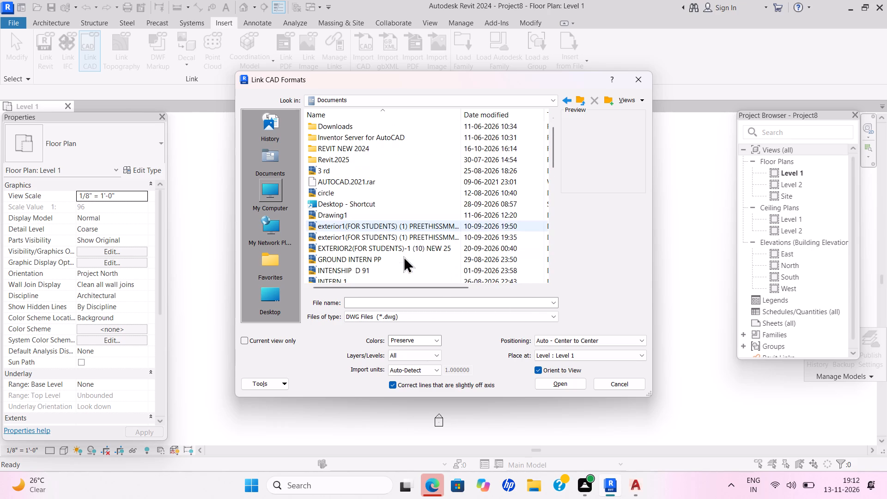
scroll(401, 259, down, 2)
scroll(401, 259, up, 1)
scroll(401, 259, down, 1)
scroll(401, 259, up, 1)
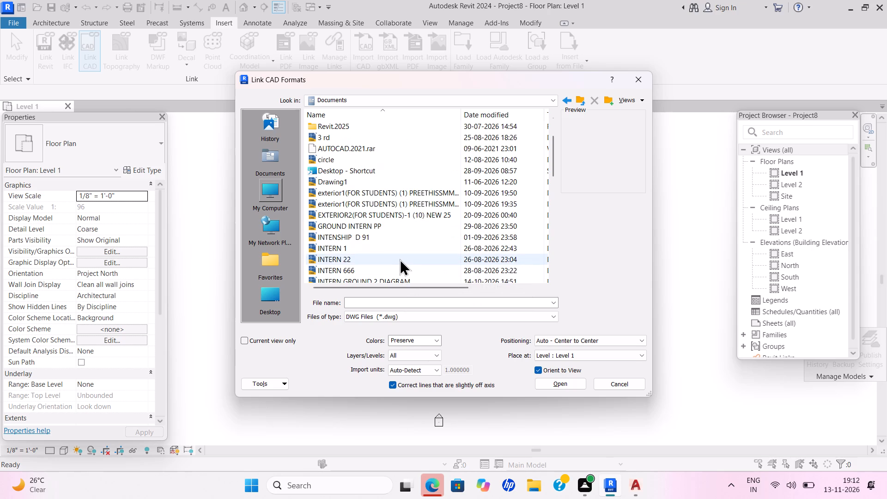
scroll(399, 256, up, 3)
scroll(400, 256, down, 3)
scroll(400, 256, up, 1)
scroll(400, 256, down, 1)
scroll(400, 256, up, 1)
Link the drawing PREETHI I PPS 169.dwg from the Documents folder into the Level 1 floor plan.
scroll(400, 256, down, 3)
scroll(400, 257, up, 1)
scroll(400, 257, down, 1)
scroll(400, 257, up, 1)
scroll(400, 257, down, 6)
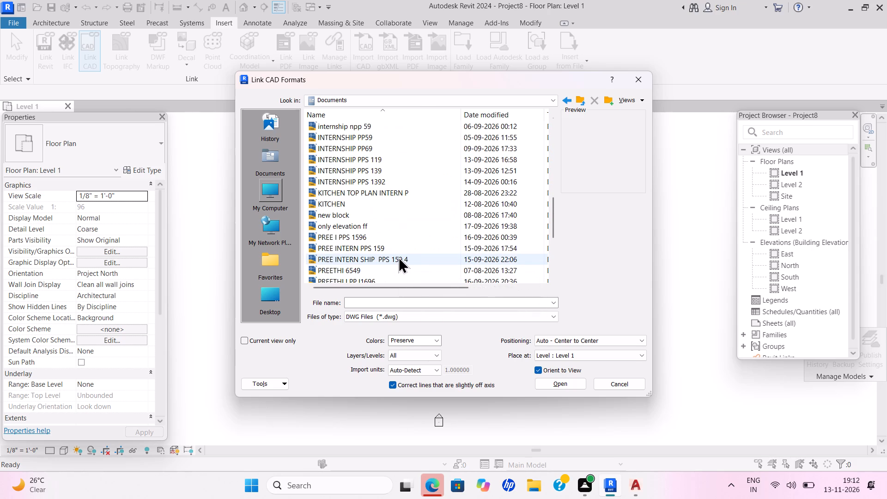
scroll(379, 172, up, 3)
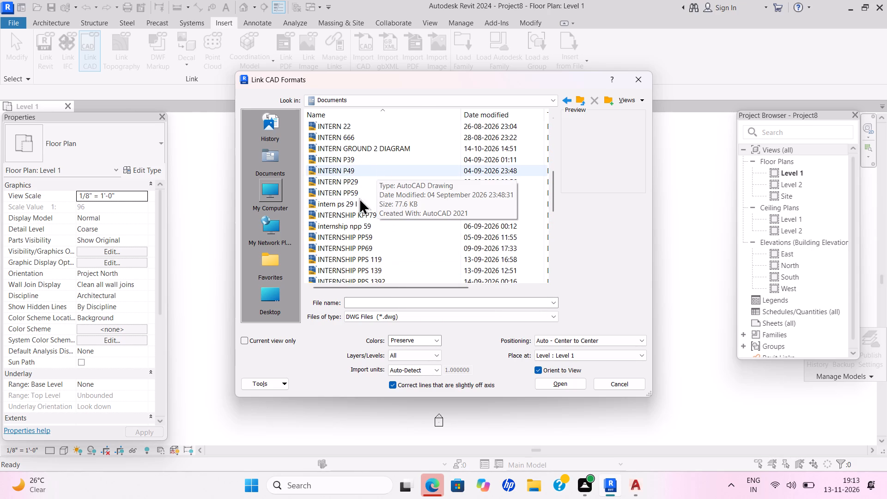
scroll(369, 226, up, 1)
scroll(370, 232, down, 6)
scroll(370, 249, up, 1)
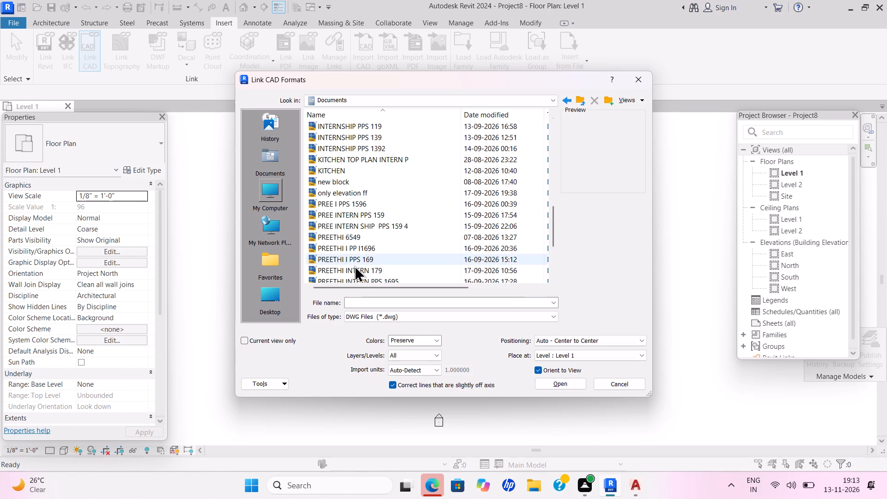
click(370, 259)
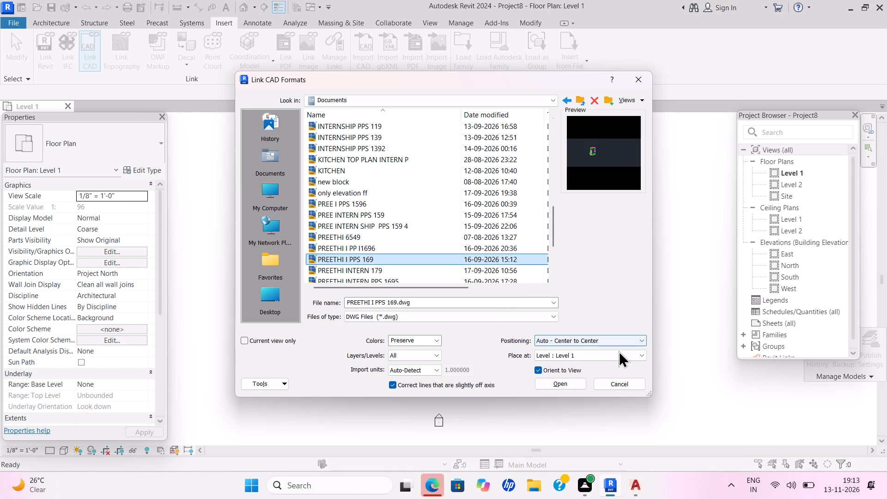
click(576, 384)
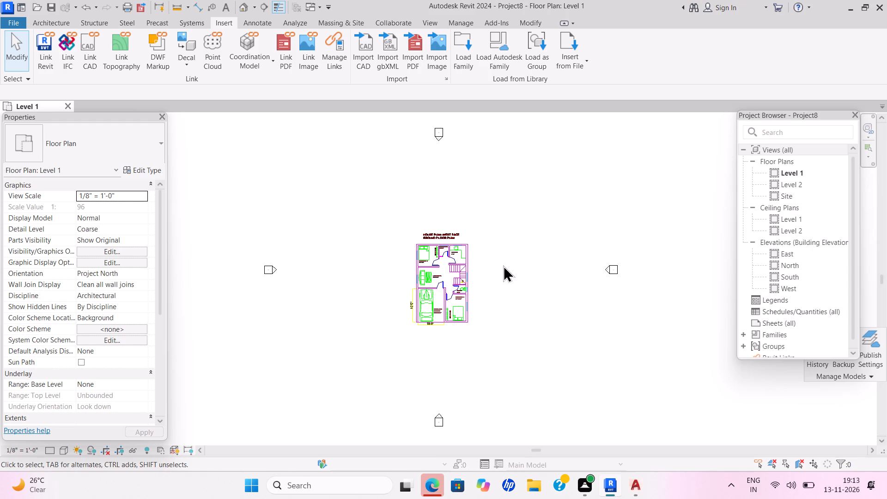
Examine the linked ground floor house plan and its room layout in the Level 1 view.
middle_drag(501, 261, 453, 266)
scroll(498, 258, up, 1)
scroll(495, 258, down, 1)
scroll(484, 259, up, 1)
scroll(466, 263, down, 2)
scroll(463, 263, up, 1)
middle_drag(420, 285, 416, 285)
scroll(419, 285, down, 1)
scroll(419, 285, up, 2)
scroll(419, 285, down, 1)
scroll(417, 285, up, 1)
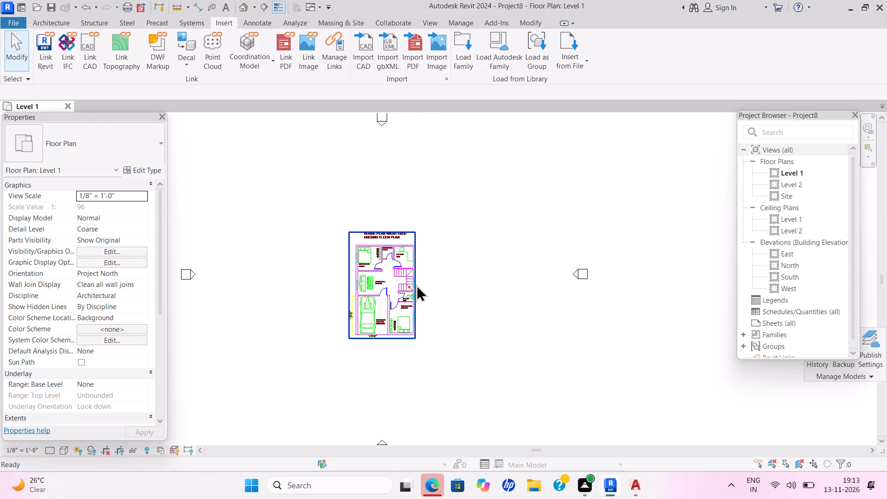
scroll(424, 274, down, 1)
scroll(424, 274, up, 1)
scroll(424, 274, down, 1)
scroll(424, 274, up, 2)
middle_click(424, 274)
scroll(424, 274, down, 2)
scroll(424, 274, up, 2)
scroll(424, 273, down, 3)
scroll(424, 273, up, 5)
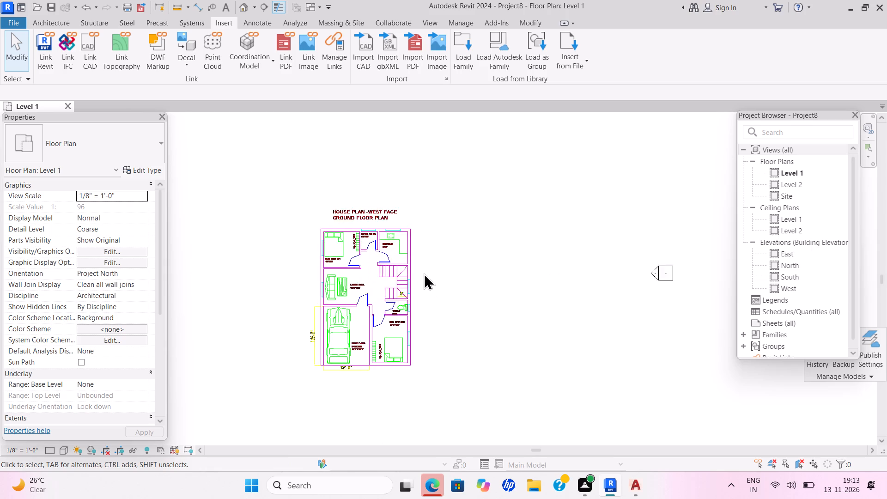
scroll(424, 273, down, 2)
scroll(424, 273, up, 1)
middle_click(423, 273)
scroll(421, 273, down, 1)
scroll(421, 273, up, 1)
scroll(421, 273, down, 2)
scroll(421, 273, up, 1)
scroll(421, 273, down, 1)
scroll(421, 273, up, 1)
scroll(421, 273, down, 1)
scroll(421, 273, up, 2)
scroll(421, 273, down, 2)
middle_click(421, 273)
scroll(421, 273, down, 1)
scroll(421, 273, up, 2)
scroll(421, 273, down, 3)
scroll(421, 273, up, 1)
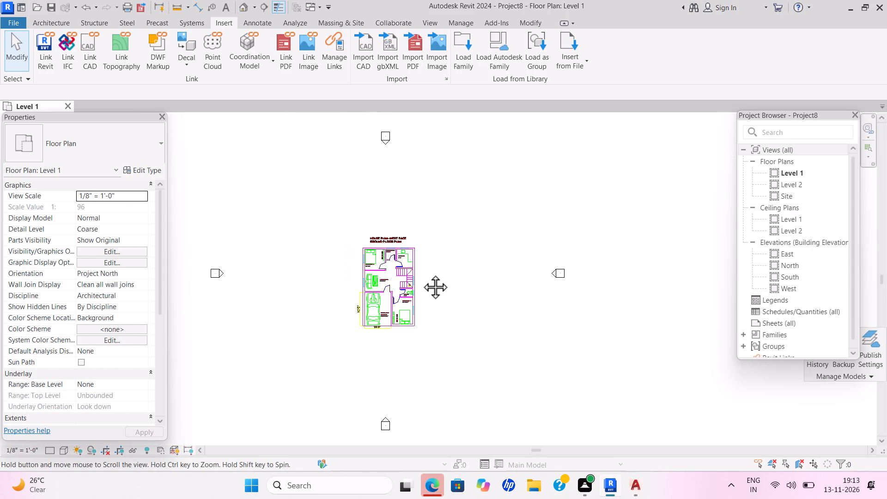
scroll(421, 273, down, 1)
scroll(421, 273, up, 2)
scroll(421, 273, down, 1)
scroll(421, 273, up, 1)
scroll(421, 273, down, 1)
scroll(421, 273, up, 1)
scroll(421, 273, down, 2)
scroll(421, 273, up, 2)
middle_click(421, 273)
scroll(421, 273, down, 2)
scroll(421, 273, up, 1)
scroll(421, 273, down, 1)
scroll(421, 273, up, 2)
scroll(420, 273, down, 2)
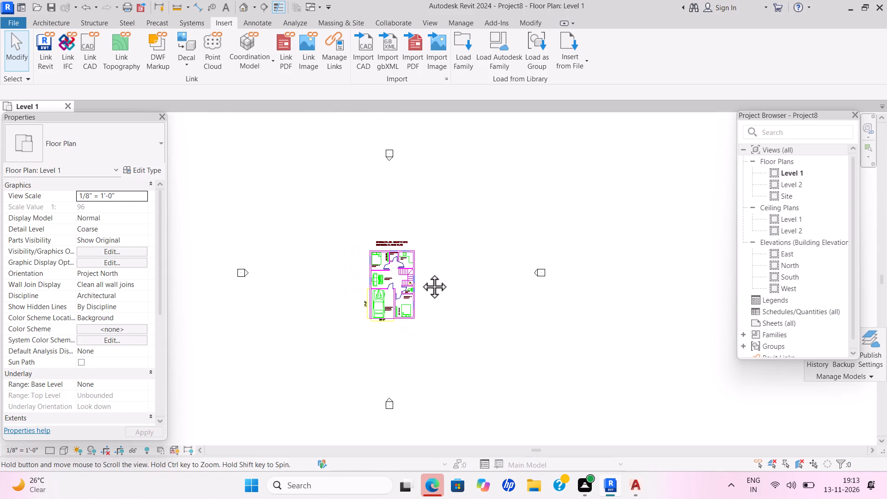
scroll(420, 273, up, 3)
scroll(420, 273, down, 1)
scroll(420, 273, up, 1)
scroll(420, 273, down, 3)
scroll(420, 273, up, 1)
scroll(420, 273, down, 1)
scroll(420, 273, up, 2)
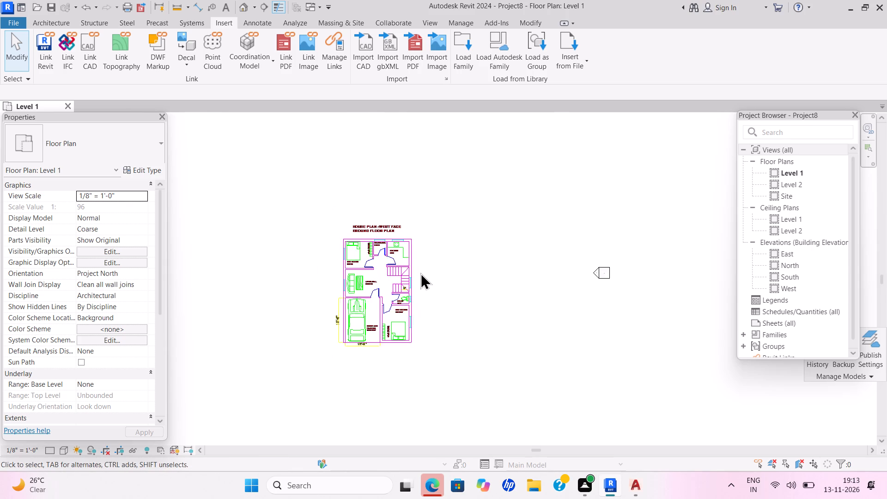
scroll(420, 273, up, 5)
scroll(420, 273, down, 1)
scroll(420, 273, up, 6)
middle_drag(433, 303, 523, 275)
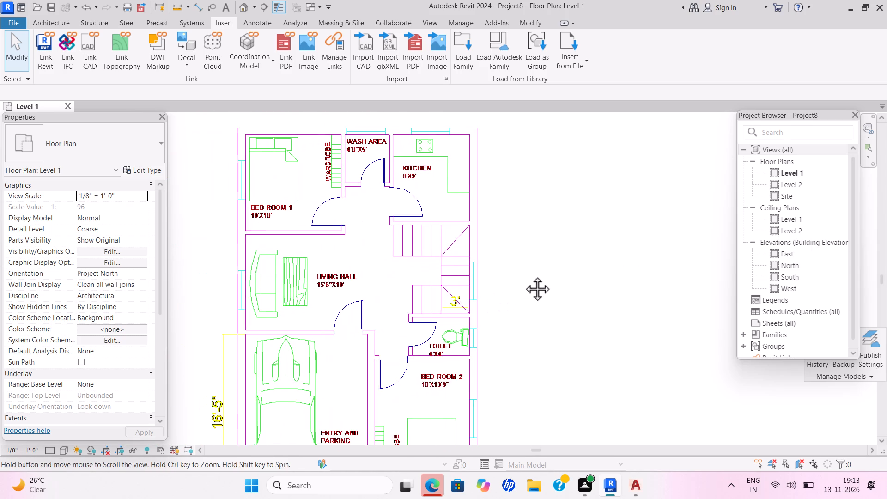
middle_drag(523, 275, 524, 275)
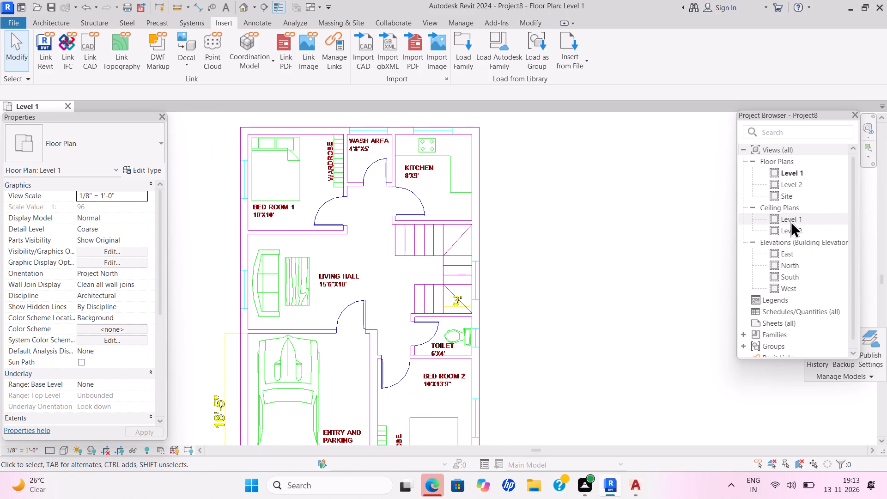
Start an architectural wall and duplicate the Generic - 8" basic wall type as WALL 9".
click(39, 19)
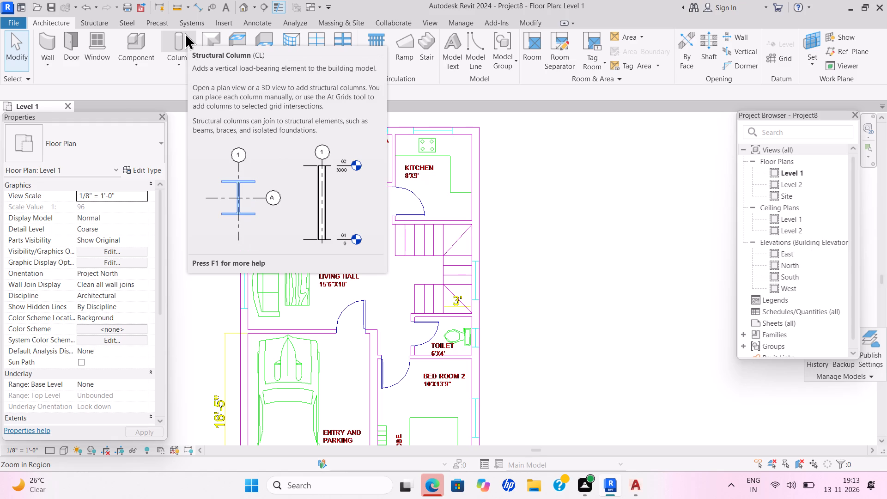
click(46, 68)
click(54, 79)
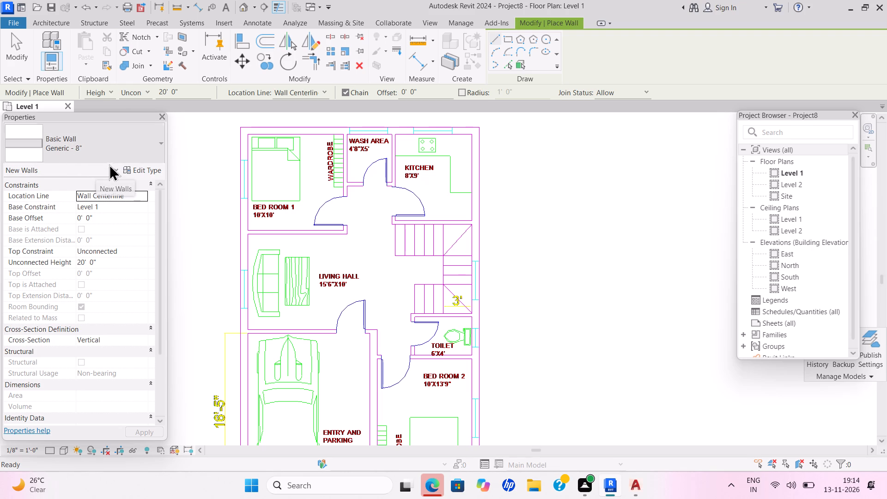
click(137, 166)
click(734, 109)
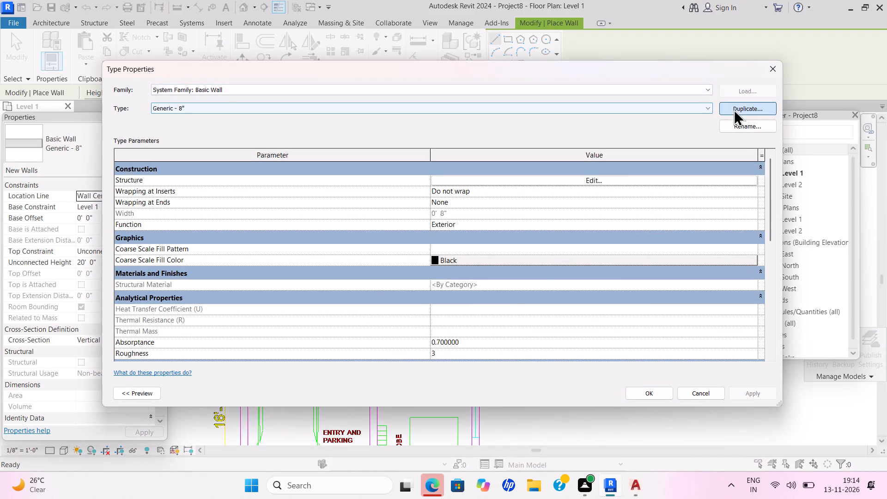
key(BackSpace)
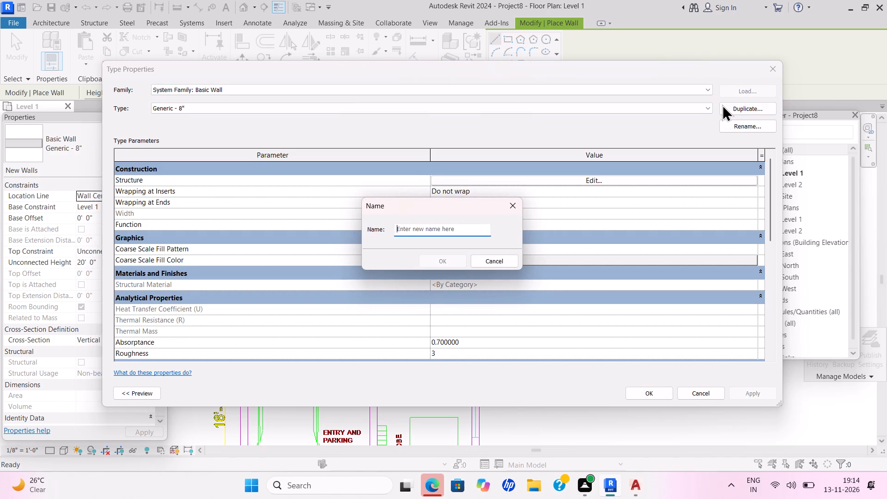
text(WALL)
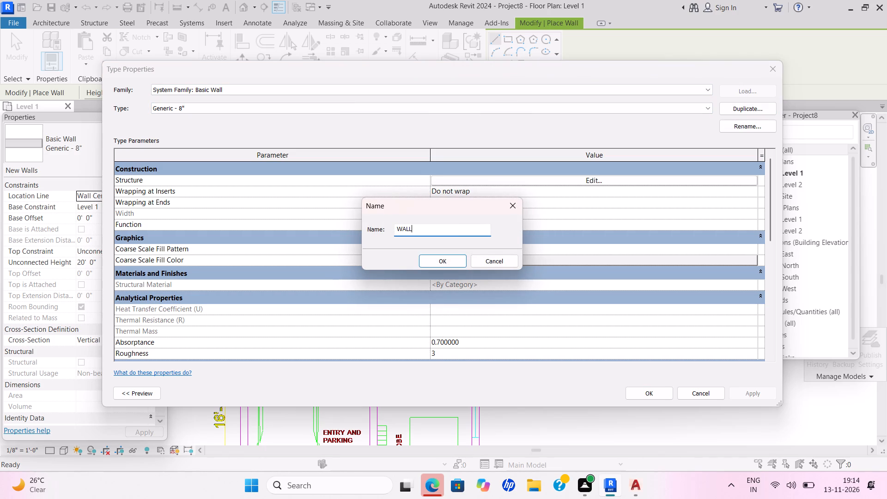
key(space)
text(9")
key(Return)
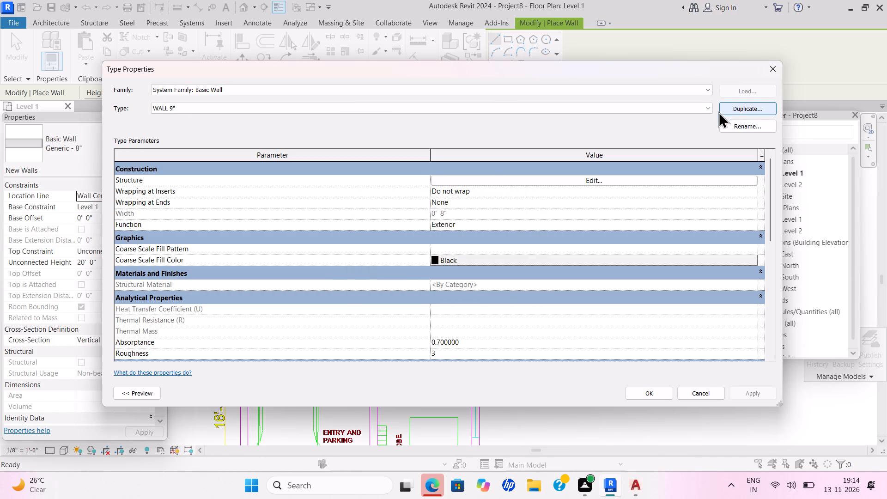
Set the structure layer thickness of the WALL 9" type to 9" and accept the type properties.
click(590, 182)
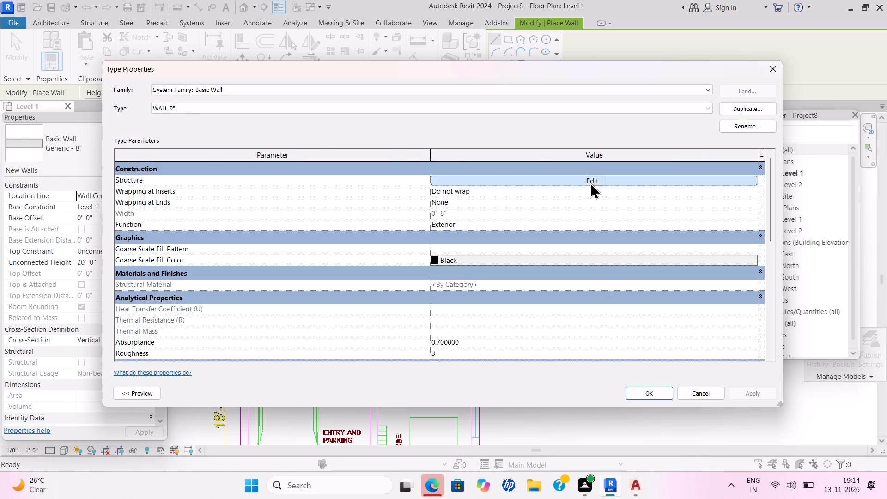
drag(461, 182, 448, 196)
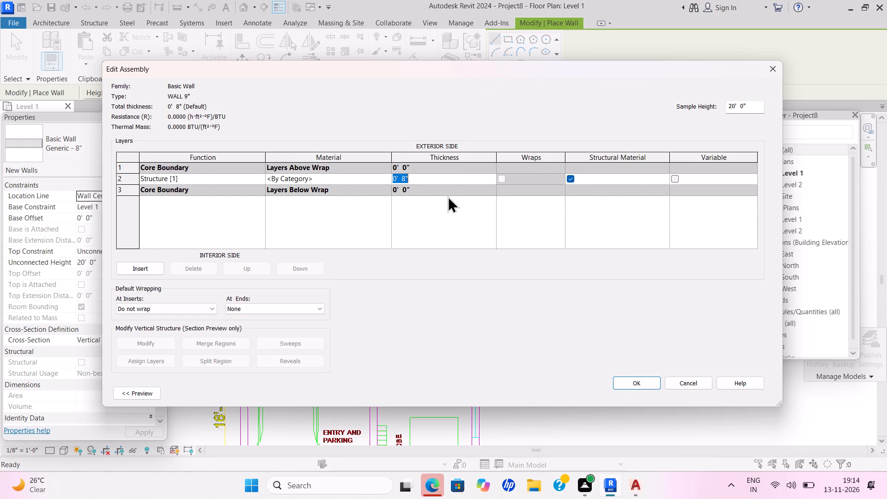
key(BackSpace)
text(9")
key(Return)
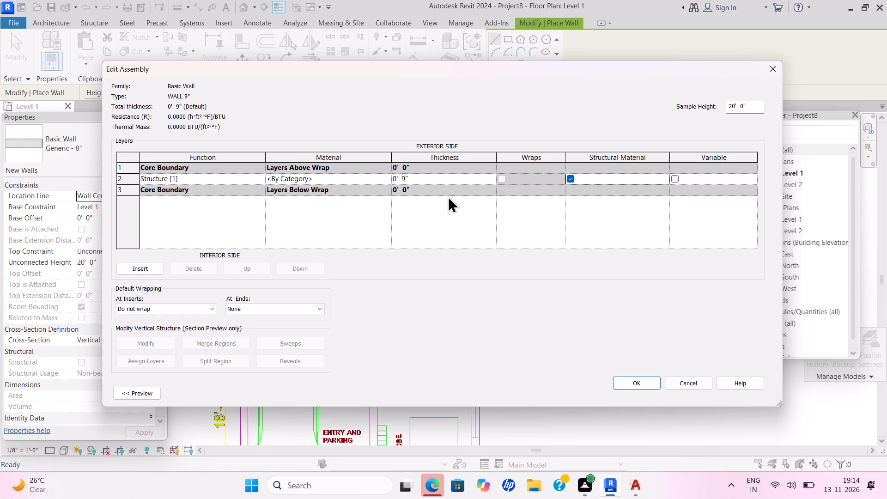
click(649, 387)
click(641, 390)
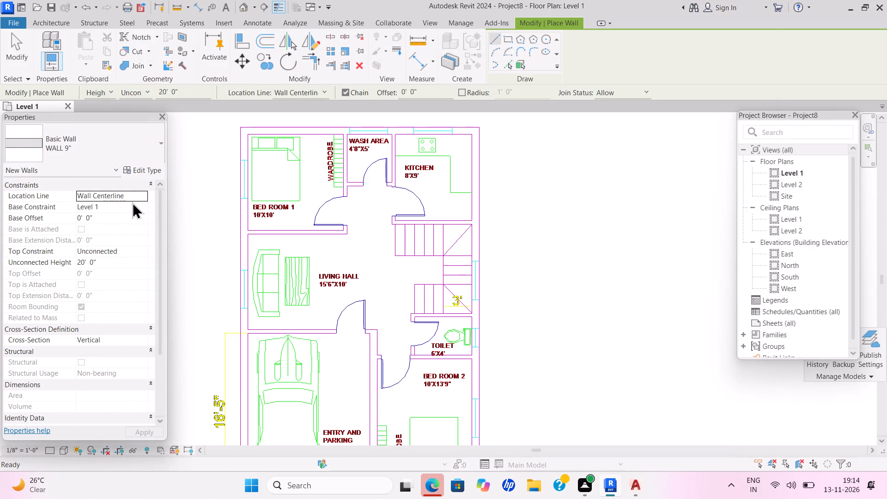
Set the location line of the new walls to Finish Face: Interior.
click(136, 197)
click(142, 196)
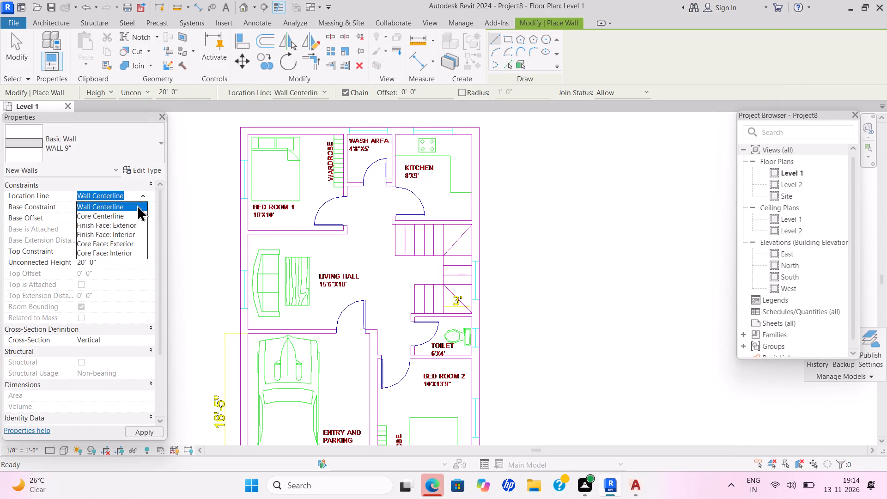
click(124, 237)
Set the unconnected height of the new walls to 10'.
drag(113, 257, 111, 268)
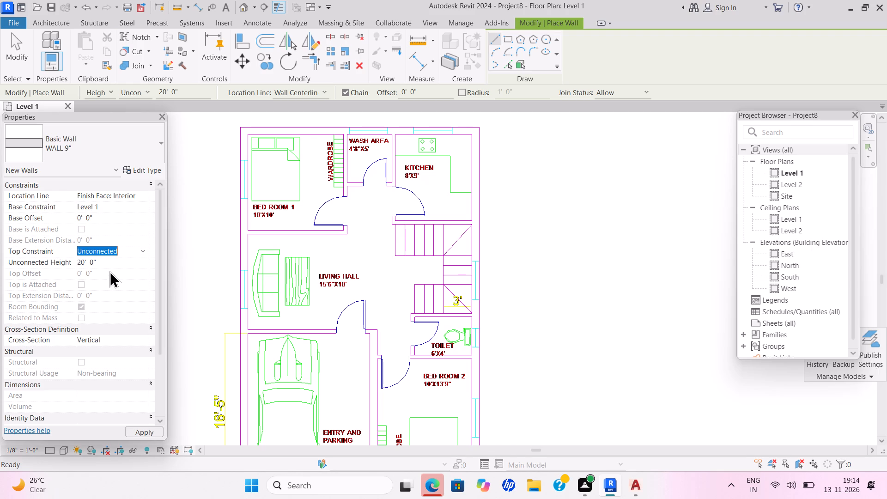
click(113, 271)
drag(112, 263, 104, 278)
key(BackSpace)
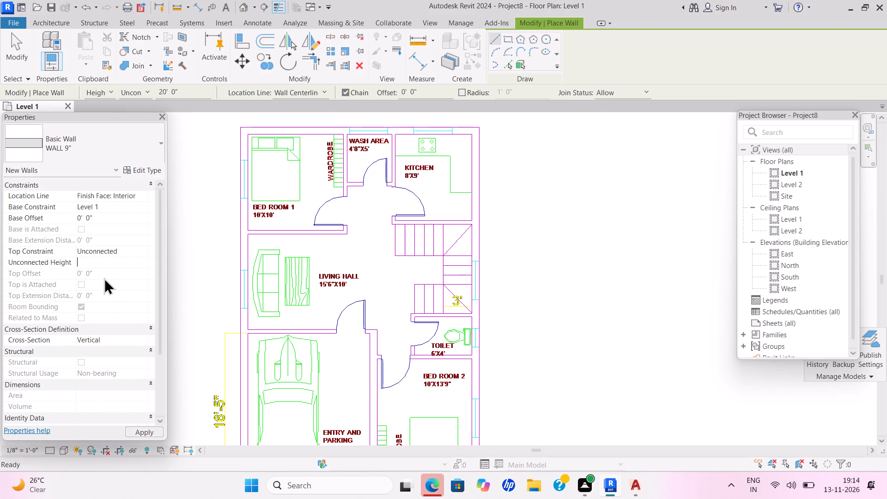
text(10')
key(Return)
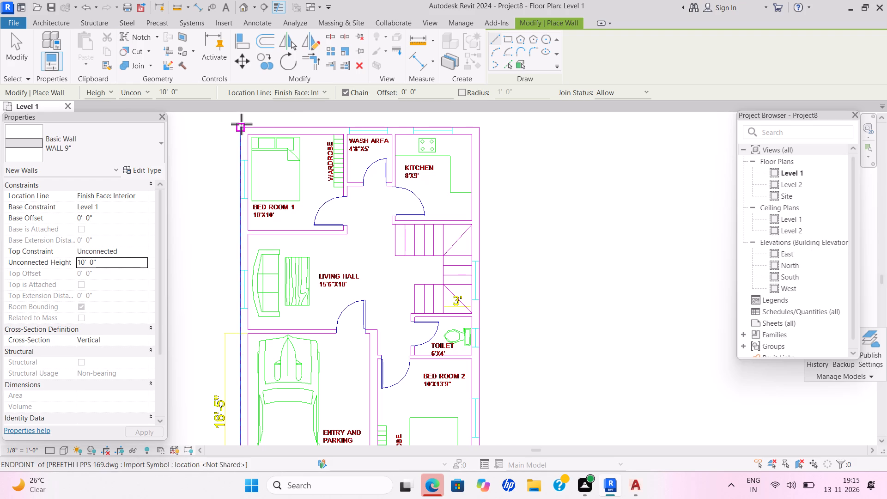
Draw chained WALL 9" walls along the plan's north and east edges, below Bed Room 2, and up between parking and Bed Room 2.
click(241, 124)
key(space)
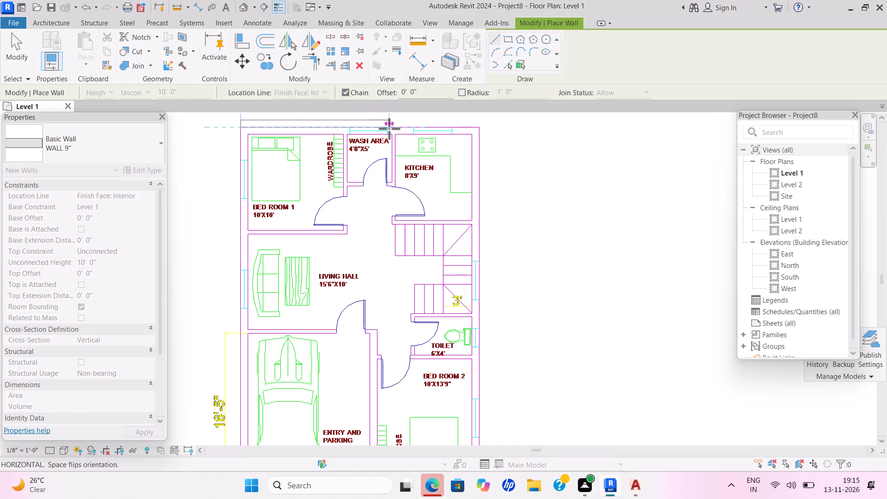
click(481, 128)
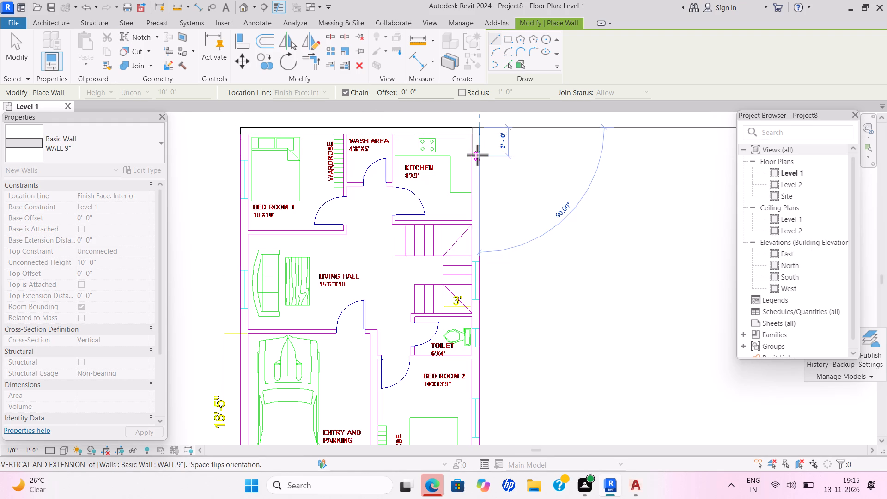
middle_drag(475, 333, 475, 333)
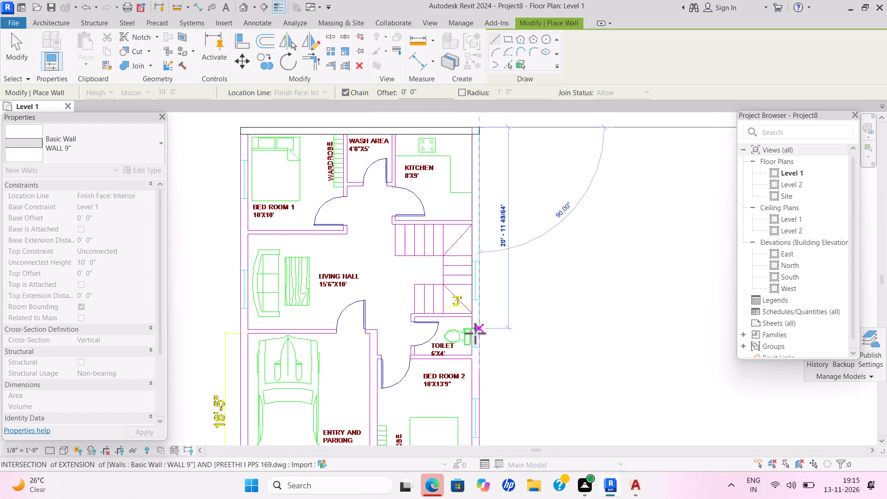
middle_drag(475, 333, 499, 233)
scroll(499, 234, down, 1)
scroll(499, 233, up, 1)
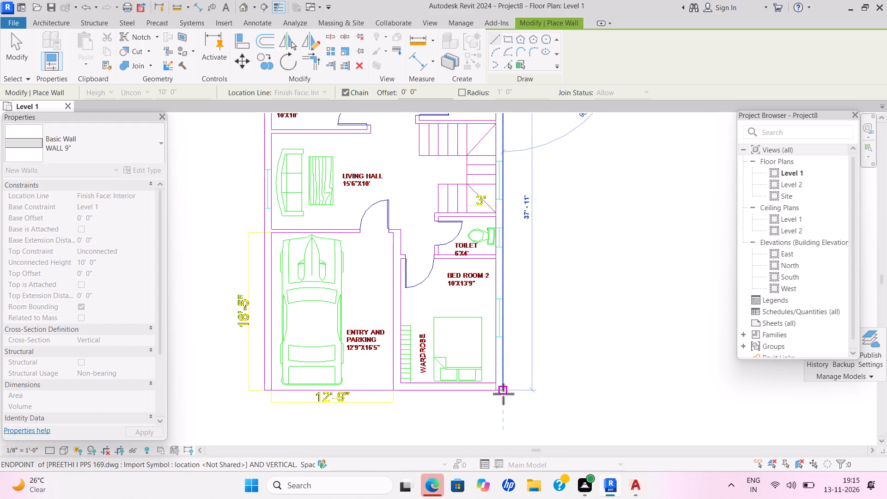
click(504, 392)
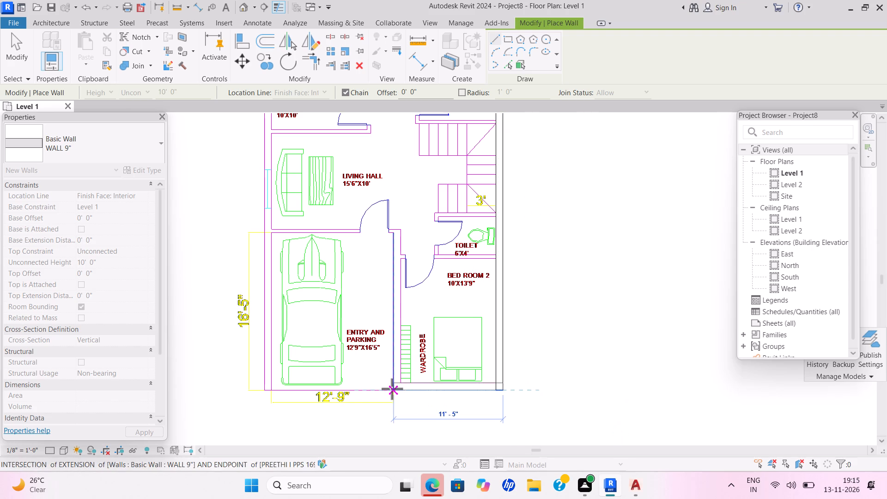
click(395, 389)
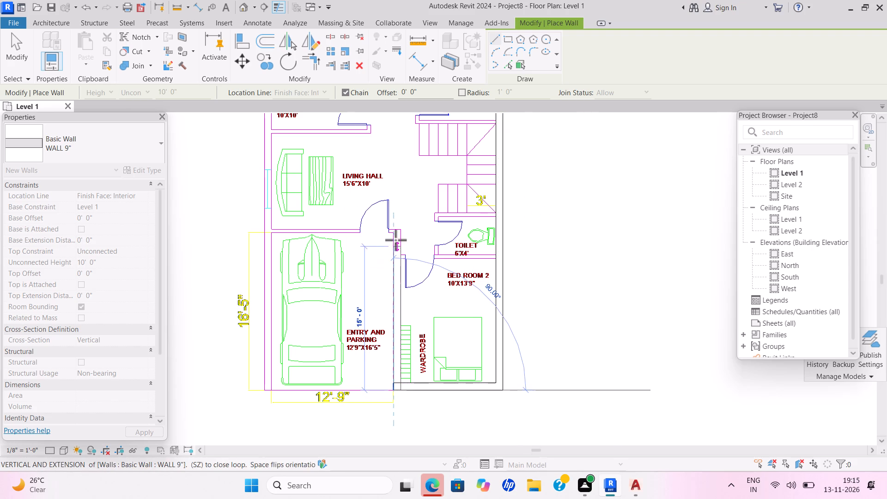
click(398, 230)
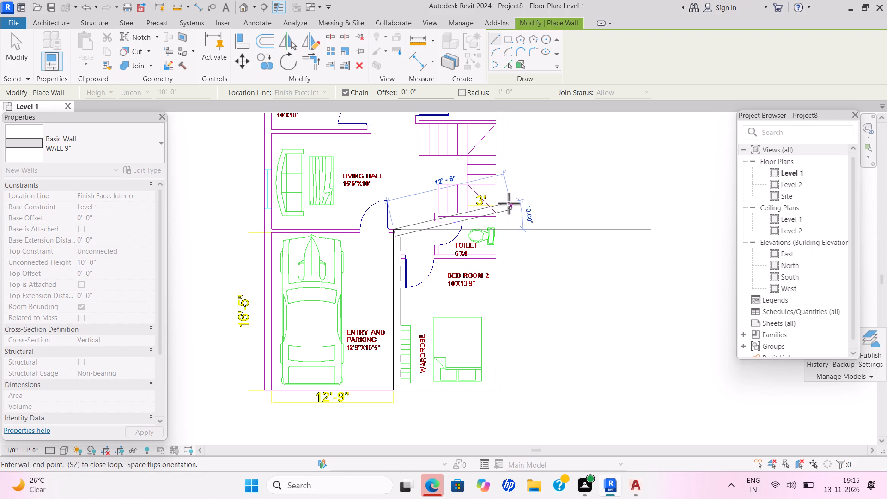
key(Escape)
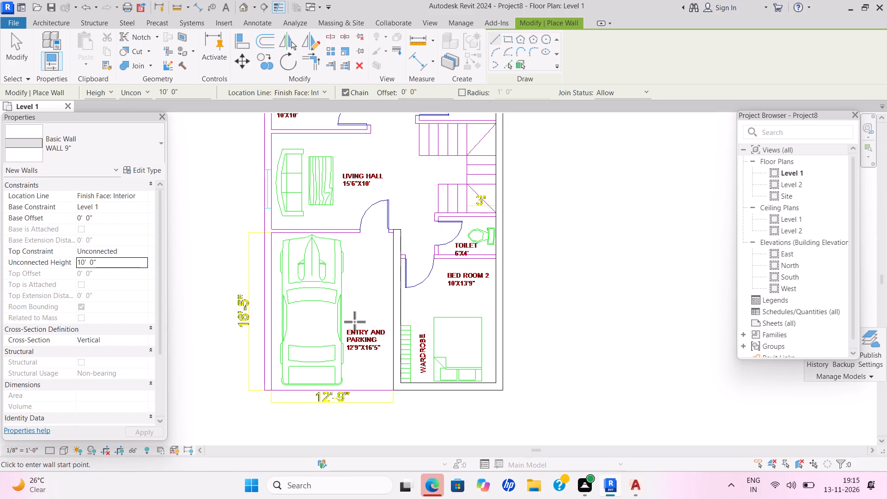
Draw the west exterior WALL 9" wall from the parking's outer corner up to the Bed Room 1 corner, with its thickness inside the plan outline.
click(265, 390)
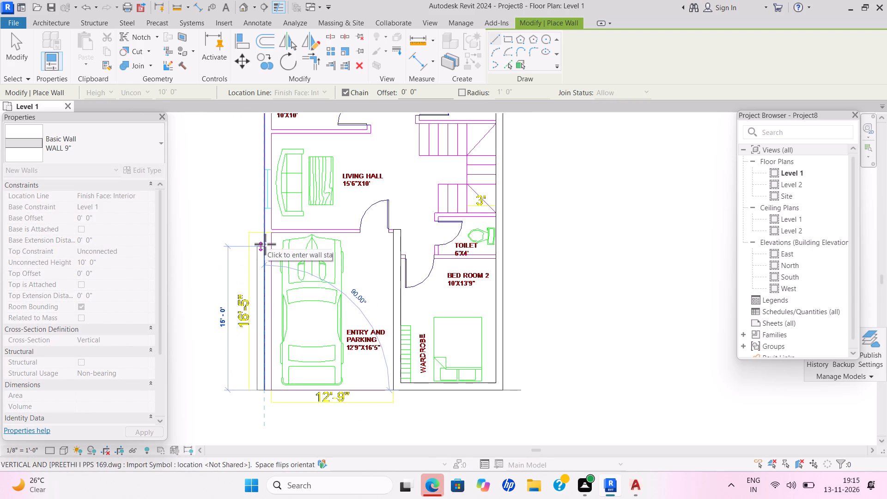
key(space)
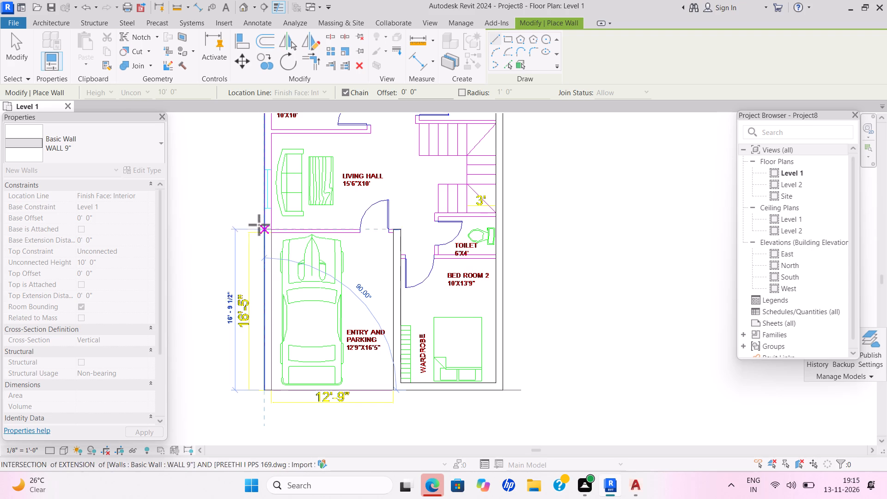
middle_drag(261, 176, 273, 296)
scroll(262, 184, down, 1)
scroll(265, 273, up, 1)
scroll(267, 283, down, 1)
scroll(268, 287, up, 2)
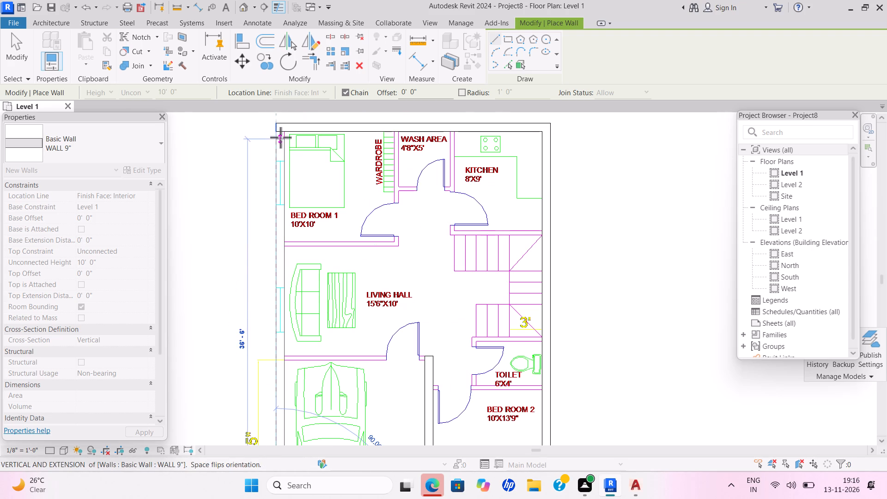
click(279, 133)
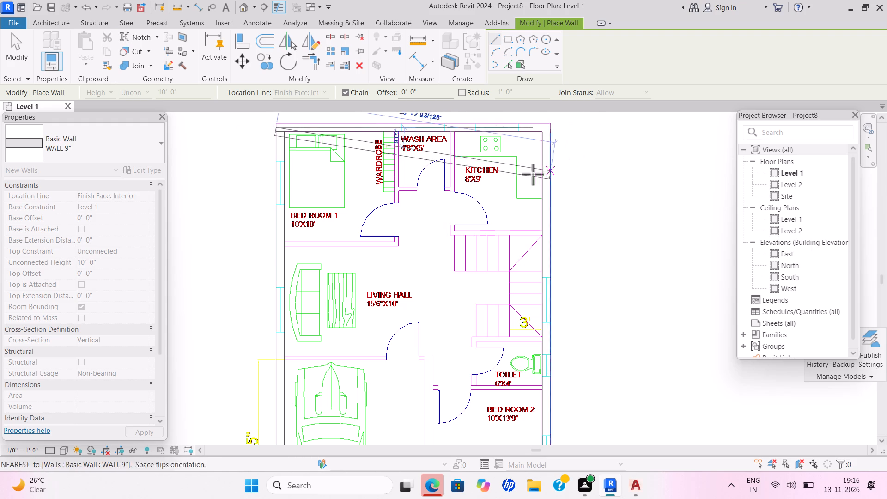
key(Escape)
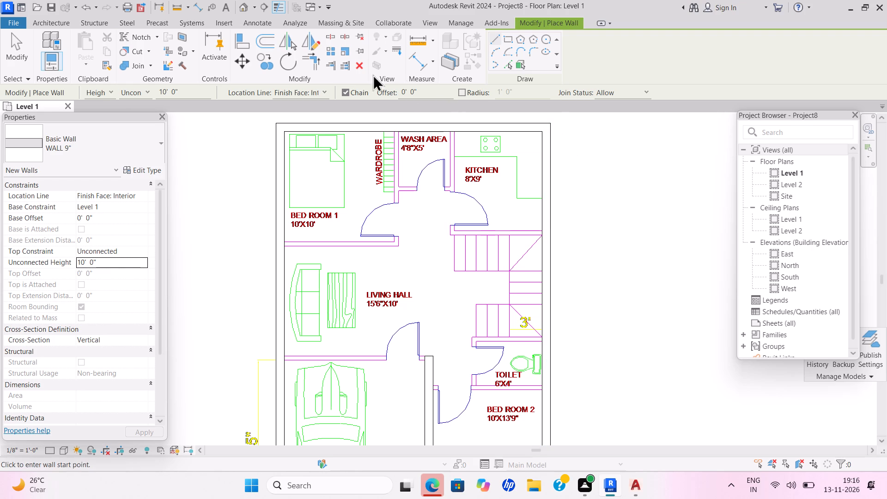
key(Escape)
key(Escape)
key(Escape)
Start an architectural wall and duplicate the Generic - 12" basic wall type as WALL 4.5".
click(49, 60)
click(63, 81)
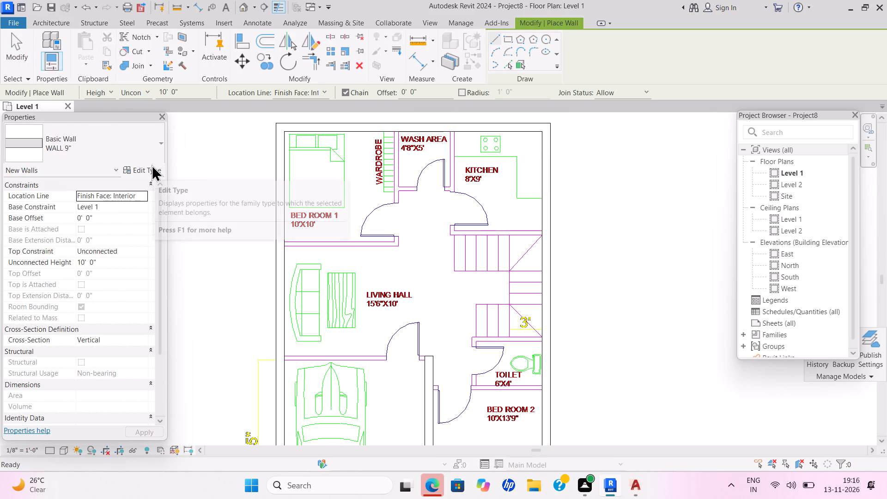
click(159, 148)
scroll(96, 313, up, 1)
scroll(96, 313, down, 1)
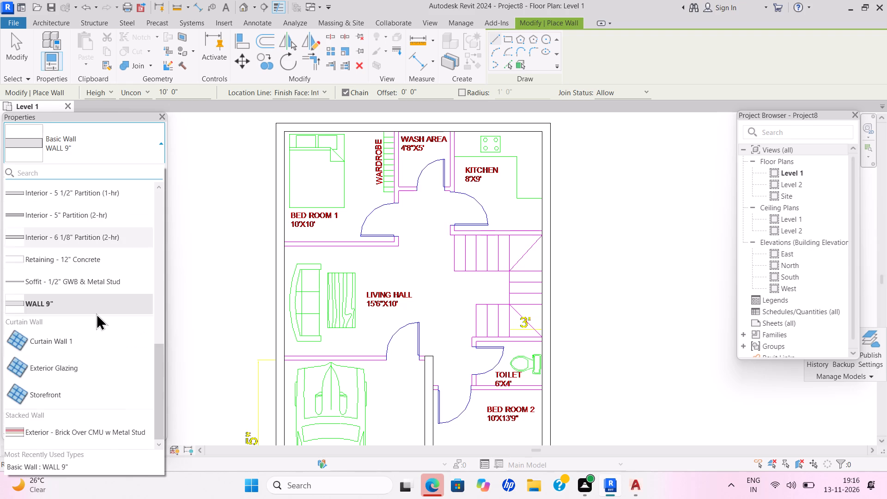
scroll(98, 299, up, 3)
scroll(98, 299, down, 1)
scroll(98, 299, up, 1)
scroll(98, 299, down, 1)
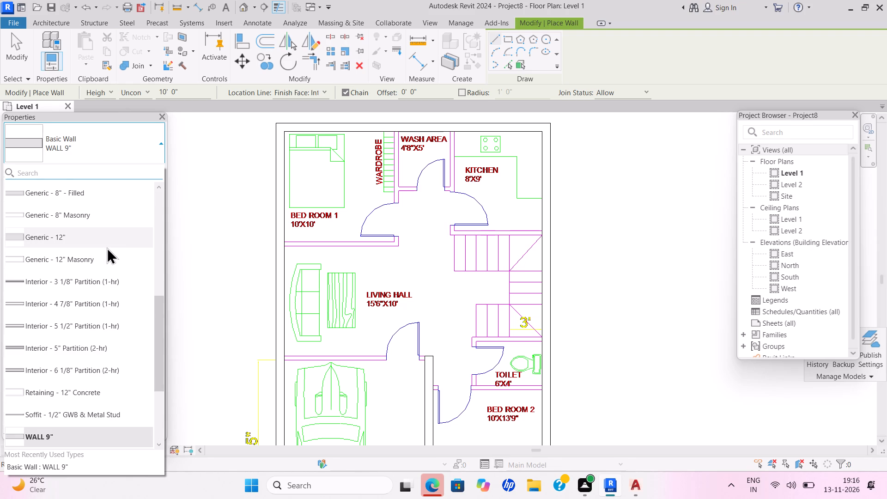
click(104, 243)
click(136, 167)
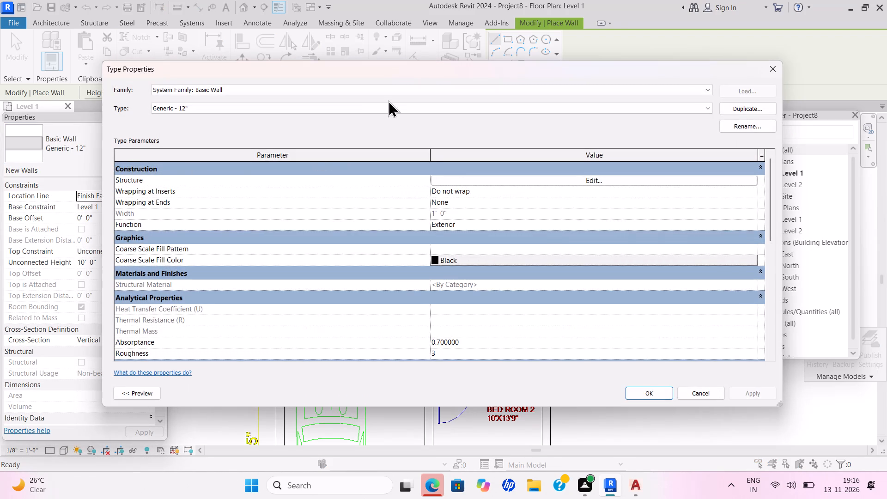
click(759, 111)
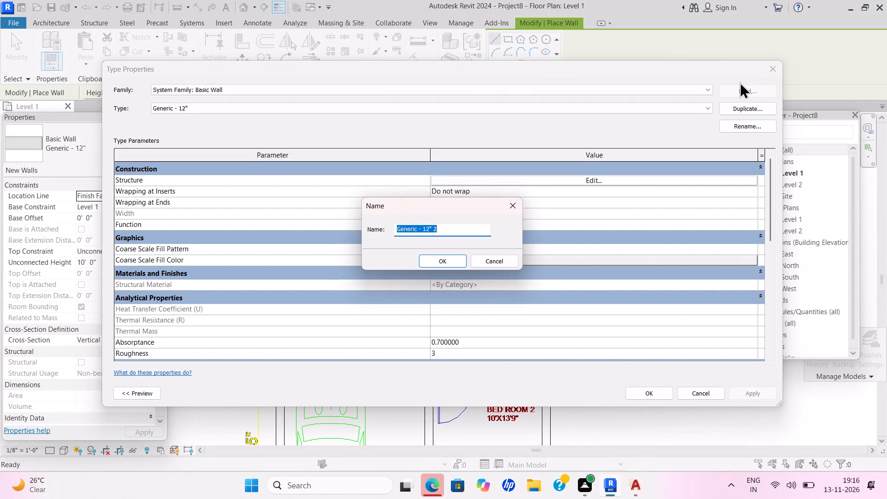
key(BackSpace)
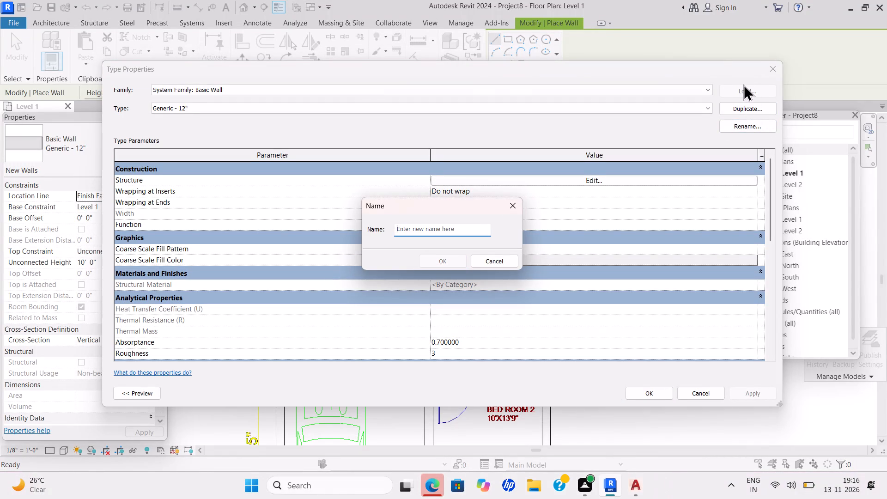
text(WALL)
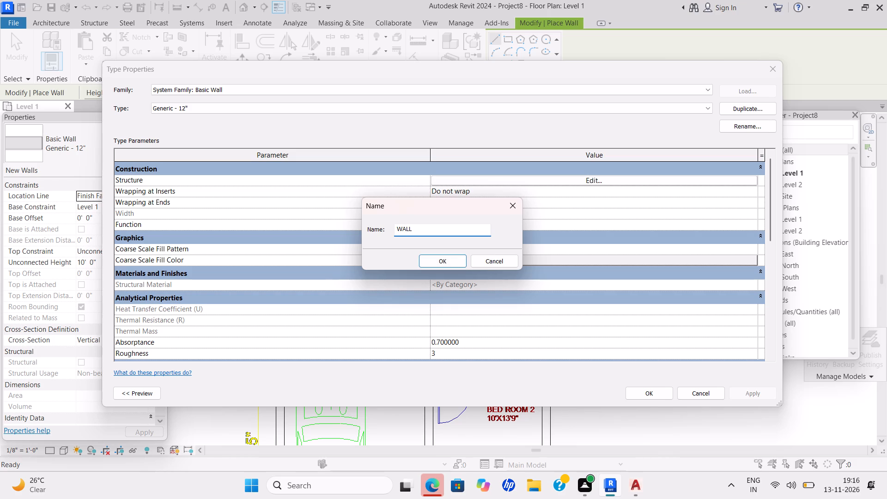
key(space)
key(space)
key(1)
key(BackSpace)
text(4.5")
key(Return)
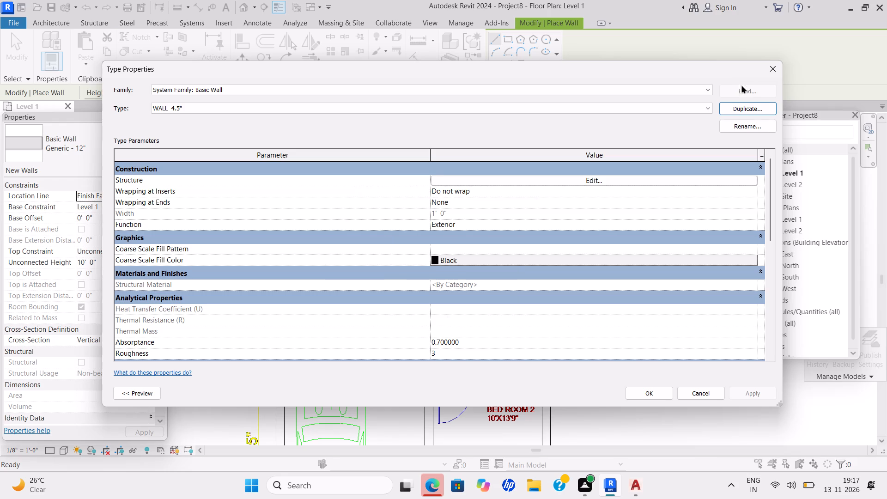
Set the structure layer thickness of the WALL 4.5" type to 4.5" and accept the type properties.
click(592, 179)
drag(438, 179, 423, 195)
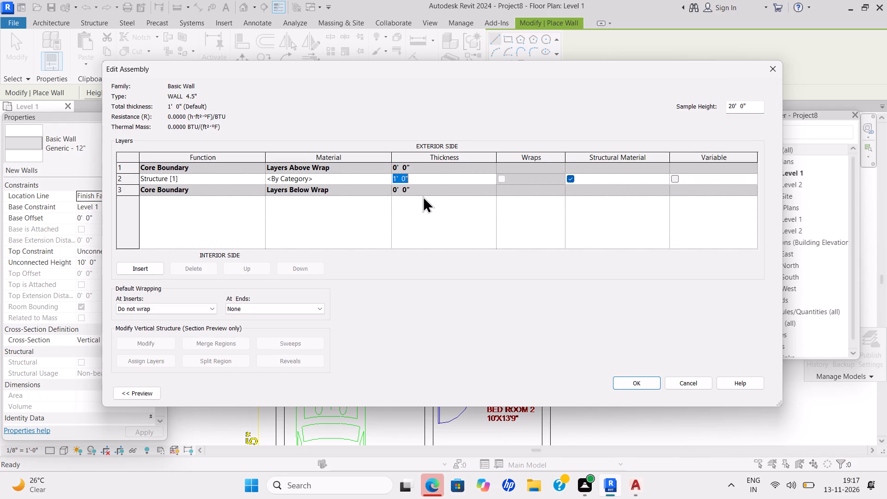
key(BackSpace)
text(4.5")
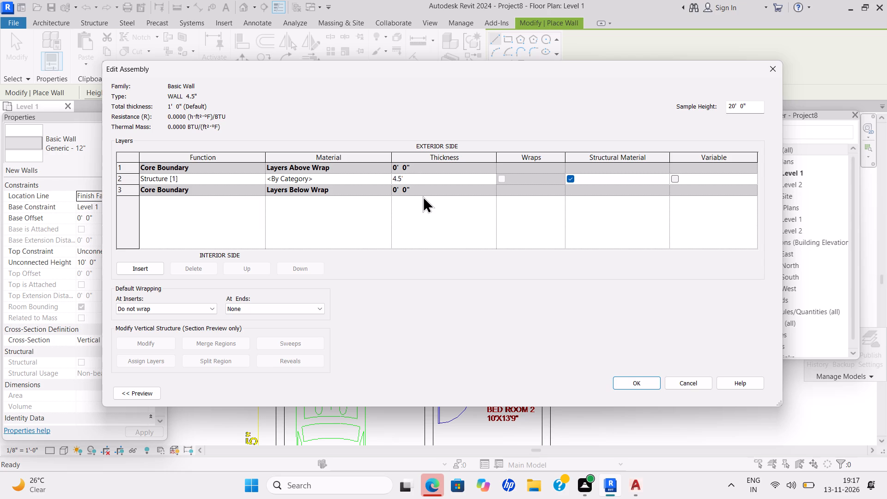
key(Return)
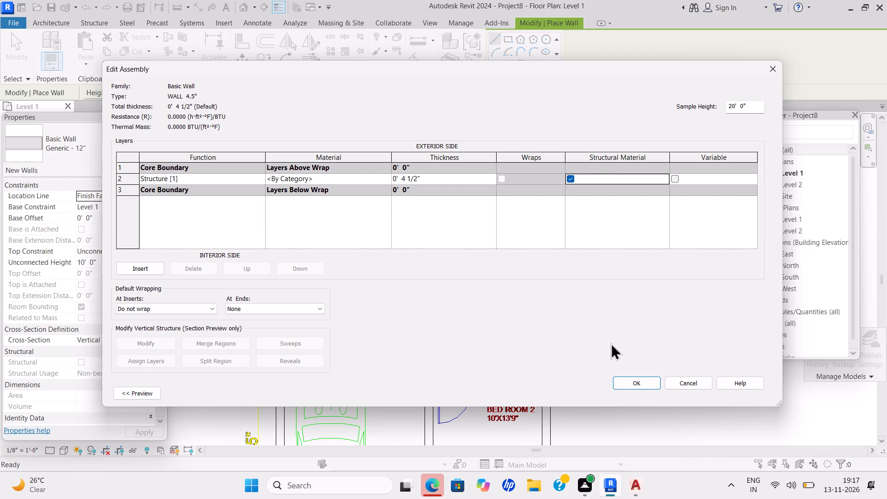
click(630, 380)
click(641, 394)
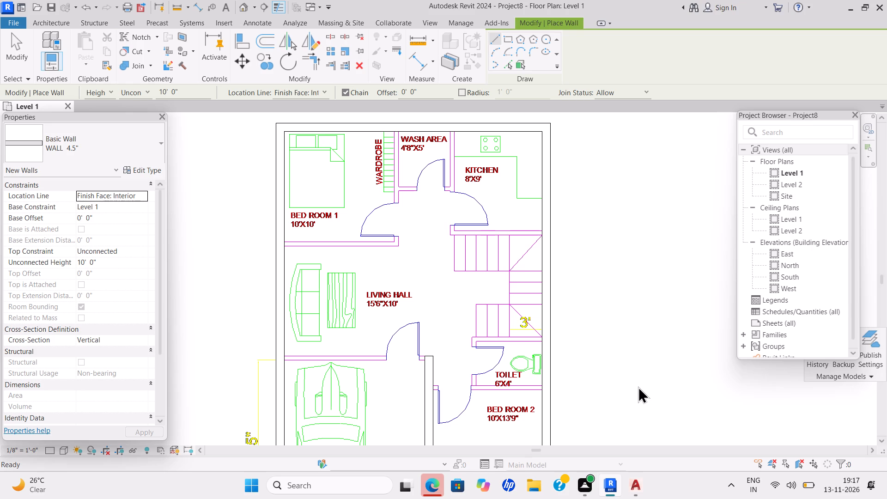
Draw the WALL 4.5" partitions on the east and south sides of Bed Room 1, with thickness matching the plan lines.
middle_click(435, 170)
scroll(432, 170, down, 1)
scroll(432, 170, up, 1)
scroll(432, 170, down, 1)
scroll(432, 170, up, 2)
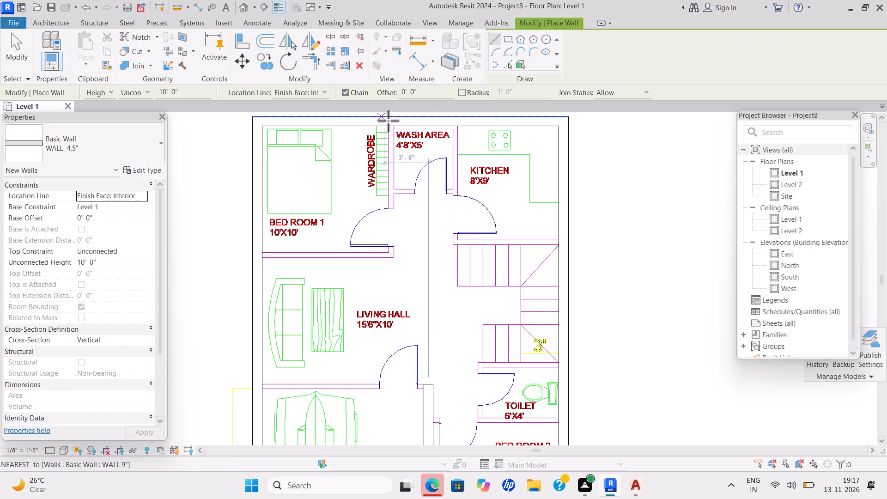
drag(389, 124, 389, 132)
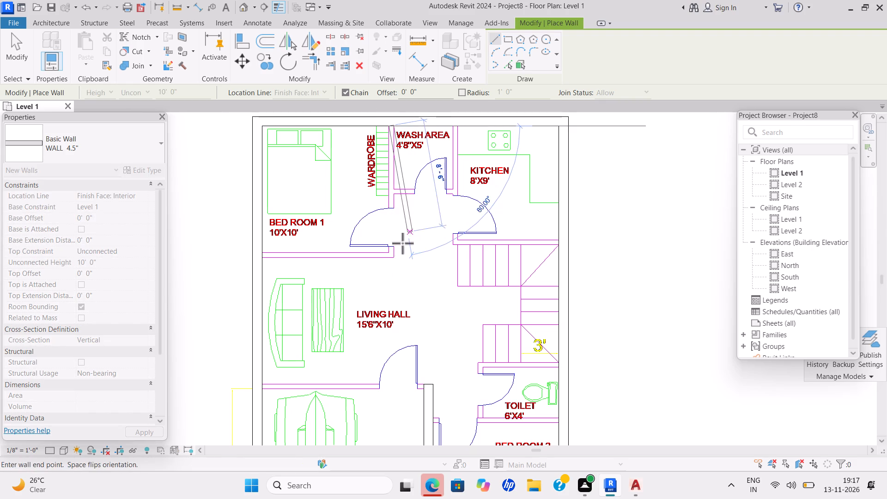
click(391, 259)
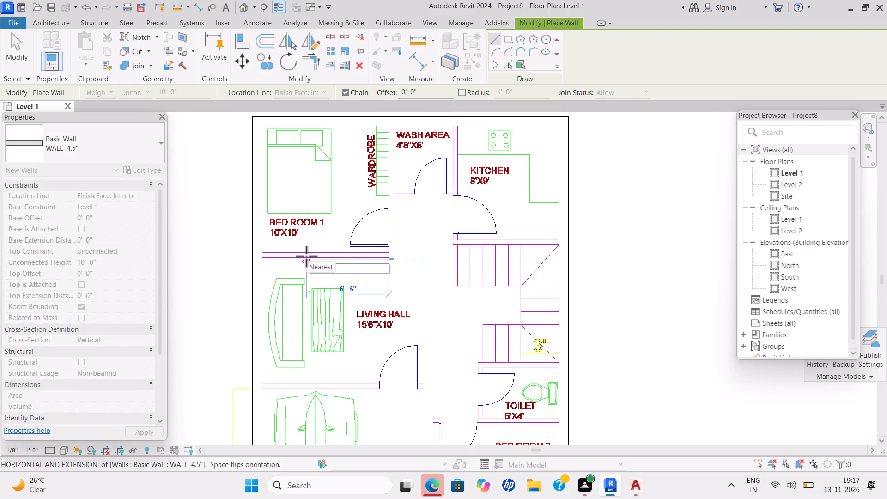
key(Escape)
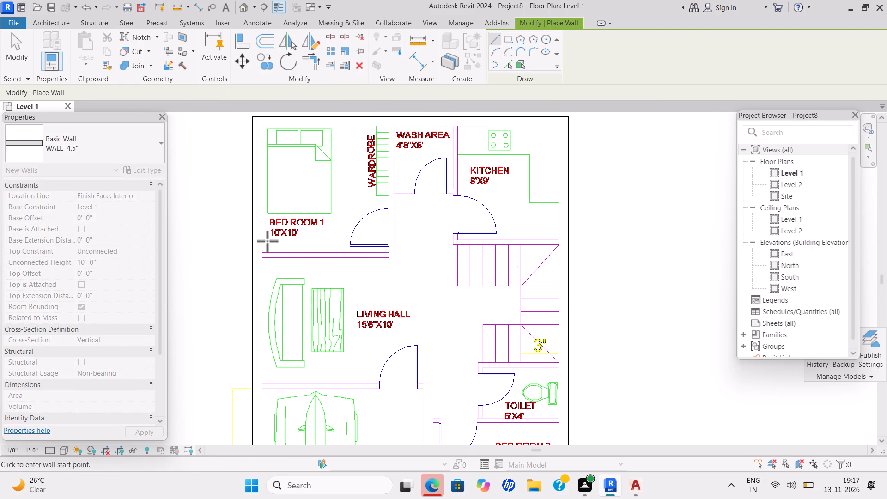
drag(261, 249, 269, 249)
key(space)
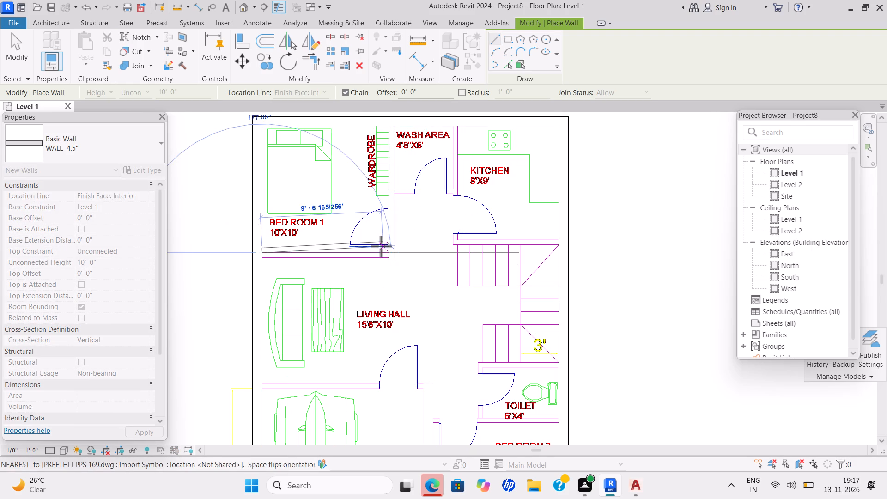
click(393, 250)
key(Escape)
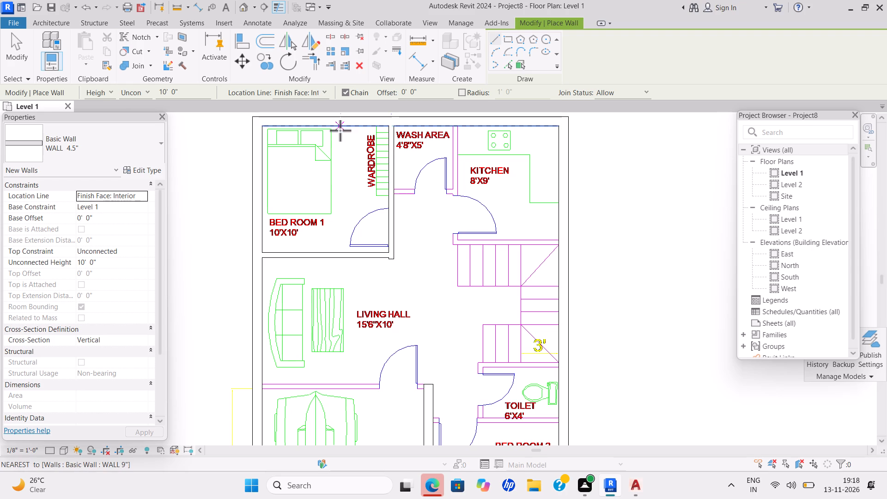
Enclose the wash area and kitchen with WALL 4.5" walls along the wash area's south side and the kitchen's west and south sides.
click(397, 185)
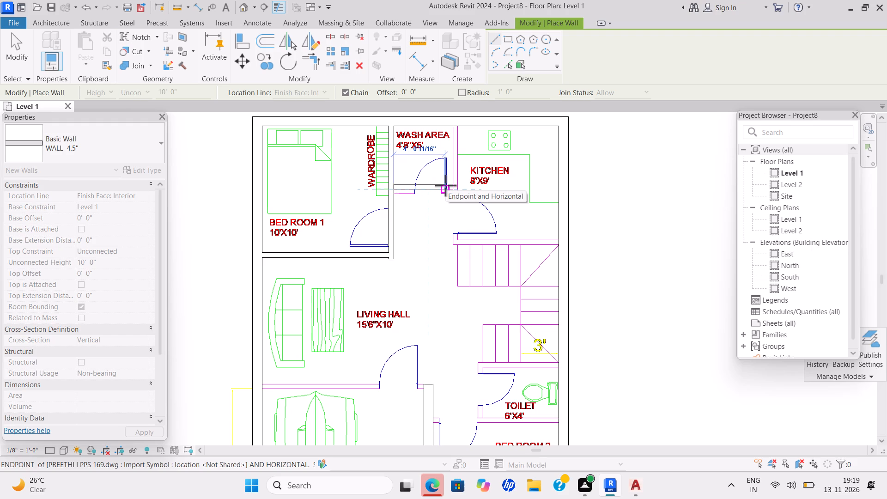
key(space)
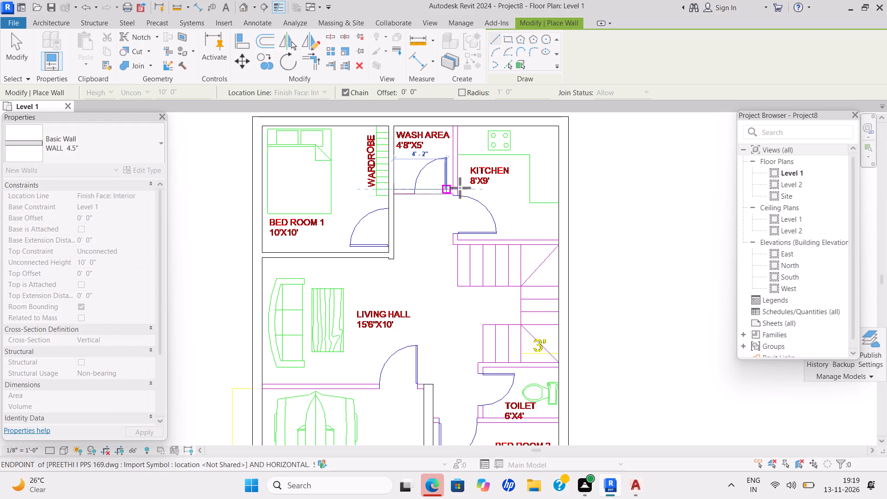
click(454, 189)
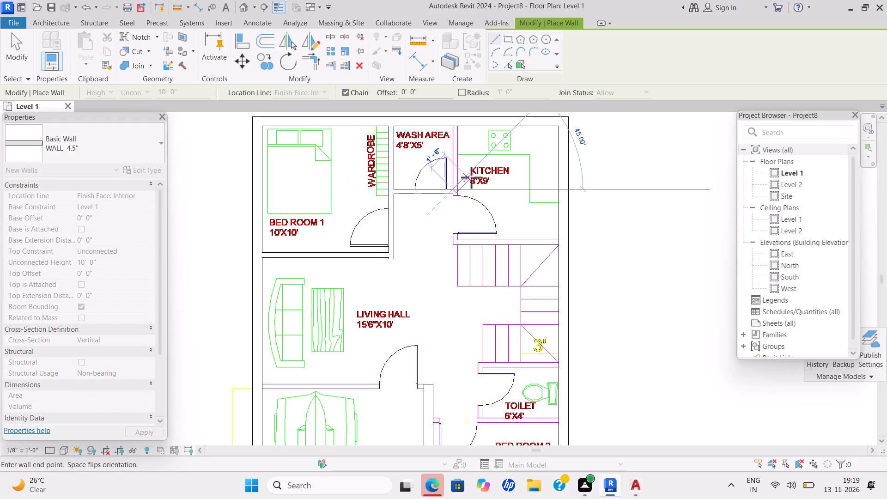
key(Escape)
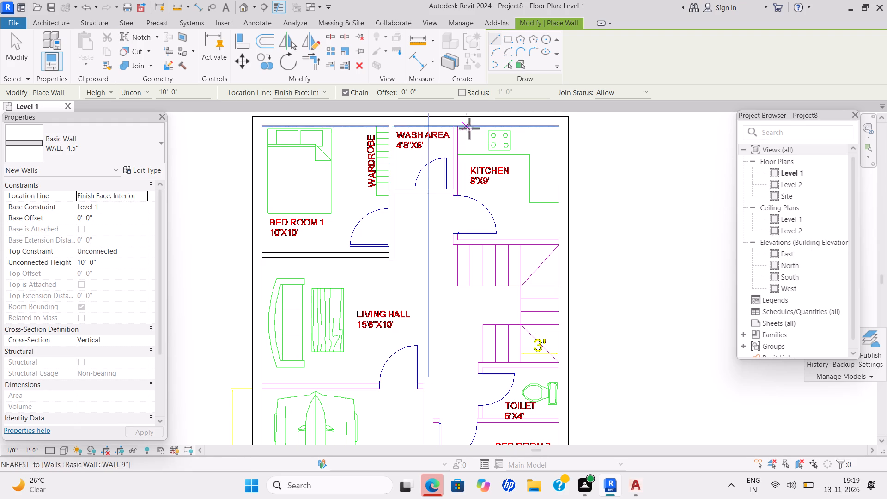
drag(454, 128, 454, 134)
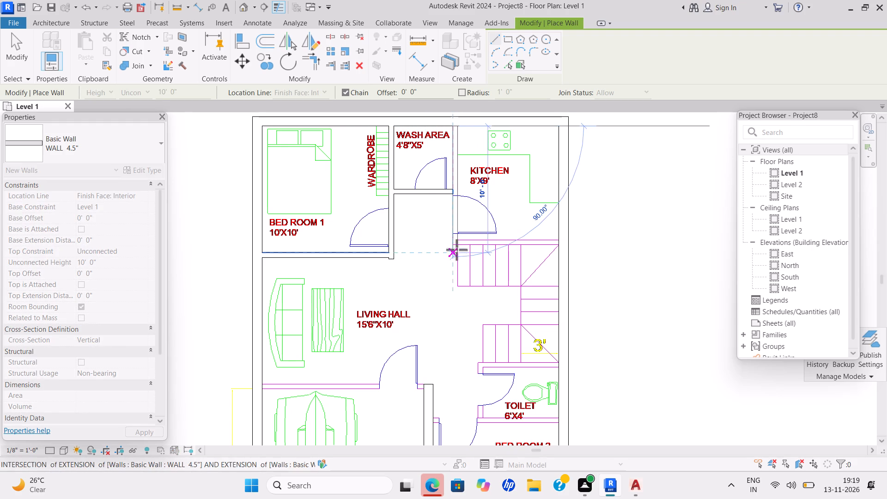
click(454, 244)
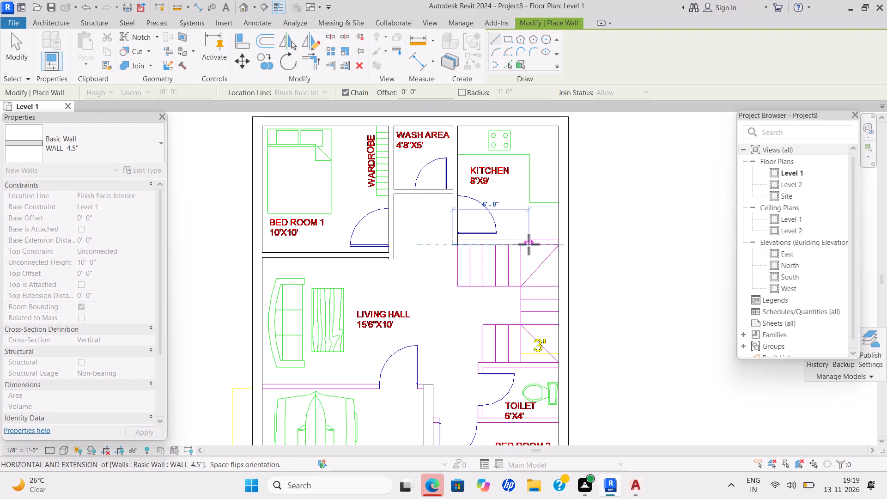
click(558, 247)
key(Escape)
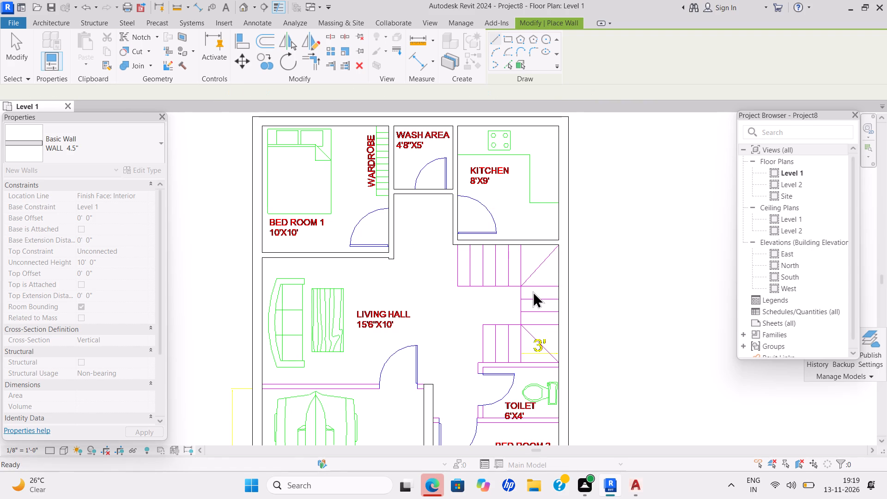
Draw chained WALL 4.5" walls along the toilet's north and west sides, starting at the east exterior wall and aligned with the plan lines.
scroll(517, 293, down, 2)
scroll(517, 293, up, 3)
scroll(517, 293, down, 1)
scroll(517, 293, up, 2)
scroll(517, 293, down, 1)
scroll(517, 293, up, 1)
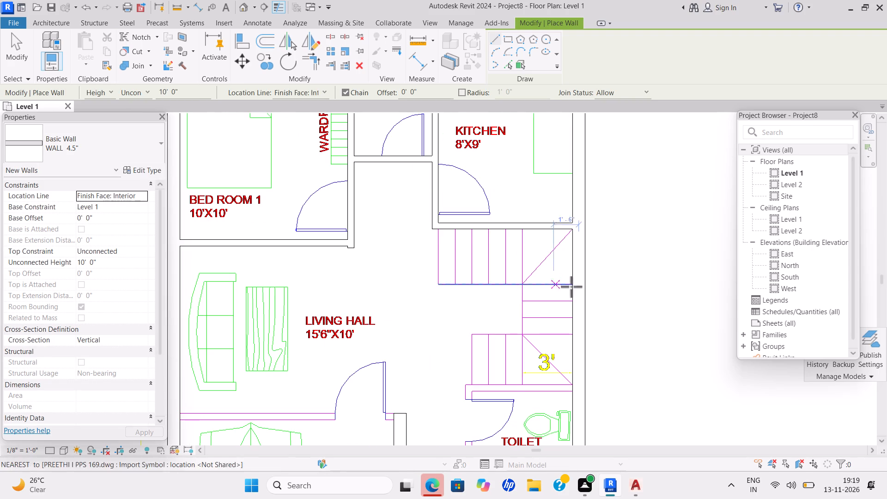
scroll(473, 316, down, 1)
scroll(473, 316, up, 3)
middle_drag(476, 300, 492, 219)
scroll(477, 295, down, 1)
scroll(478, 293, up, 4)
scroll(481, 279, down, 1)
scroll(481, 274, up, 1)
scroll(481, 268, down, 1)
scroll(486, 262, up, 1)
scroll(492, 219, down, 3)
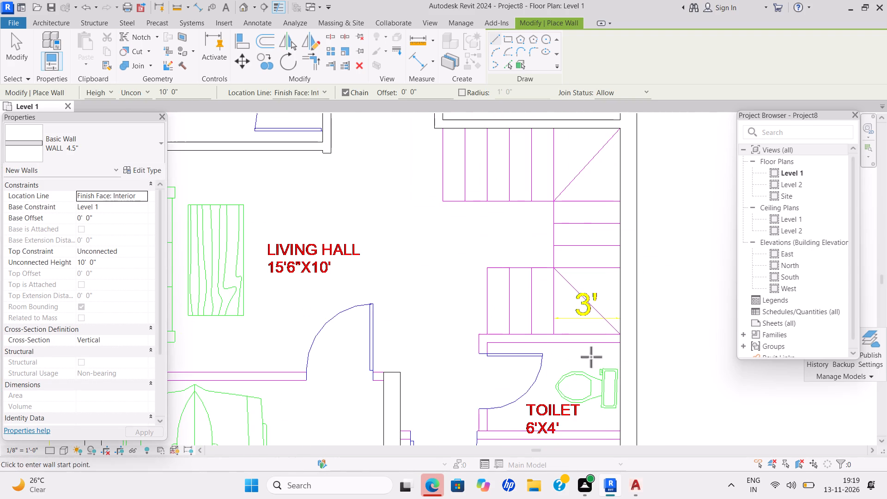
click(618, 346)
key(space)
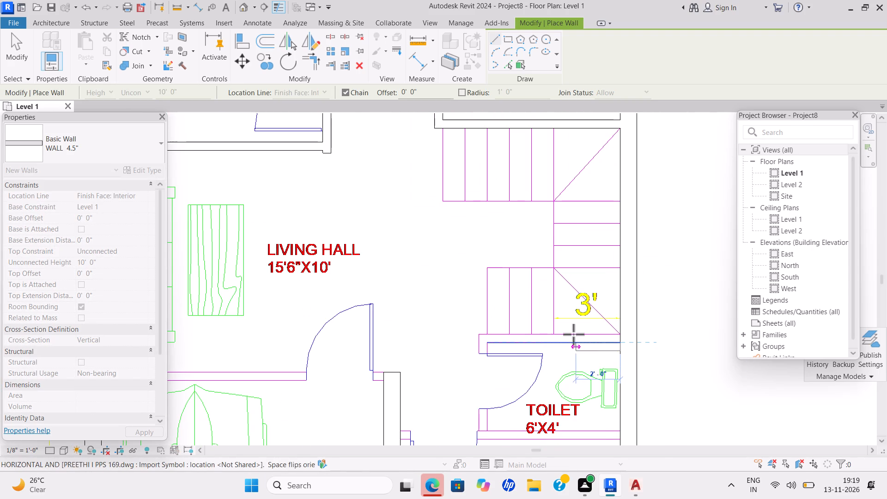
click(478, 340)
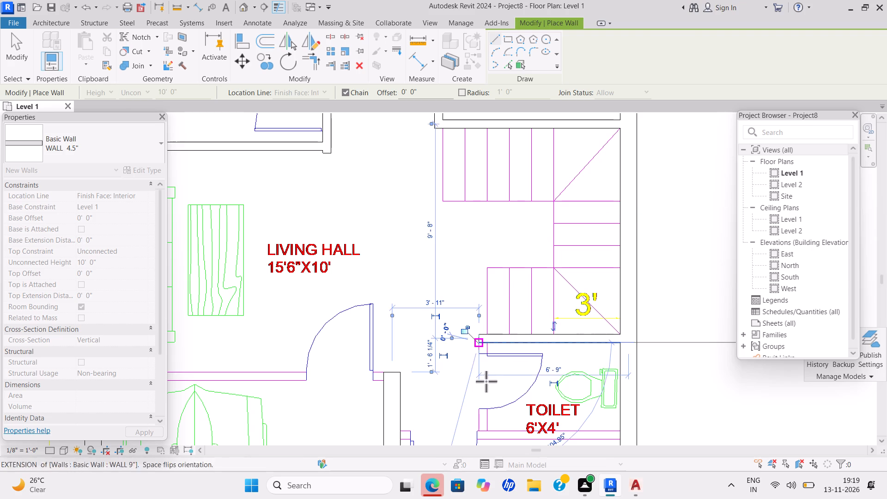
key(space)
scroll(481, 391, down, 2)
scroll(484, 391, up, 1)
scroll(485, 391, down, 1)
scroll(485, 391, up, 3)
middle_drag(485, 391, 499, 318)
scroll(499, 318, down, 2)
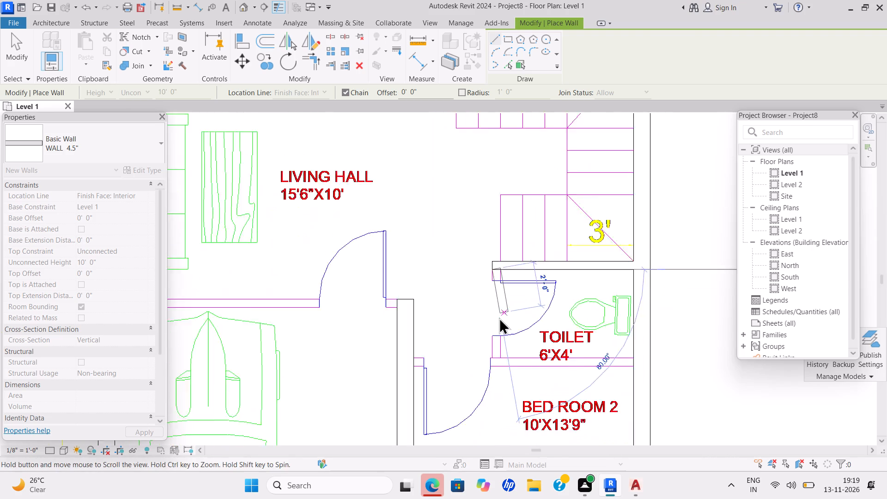
click(495, 355)
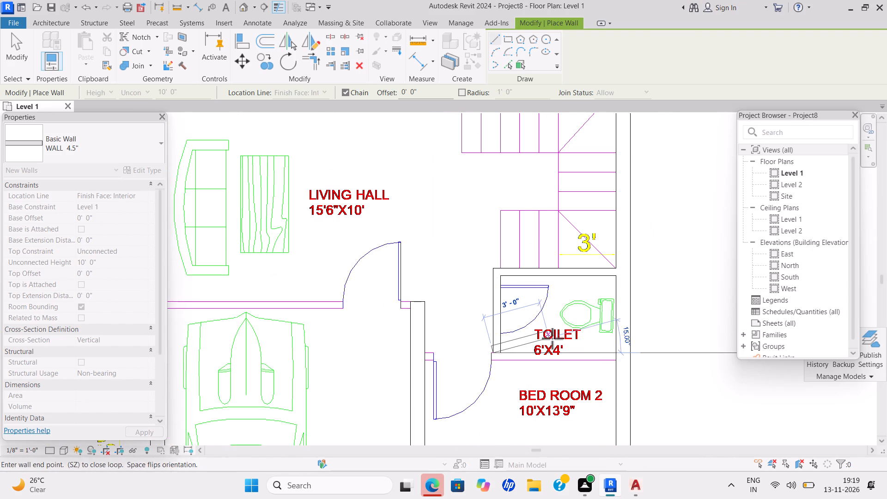
key(Escape)
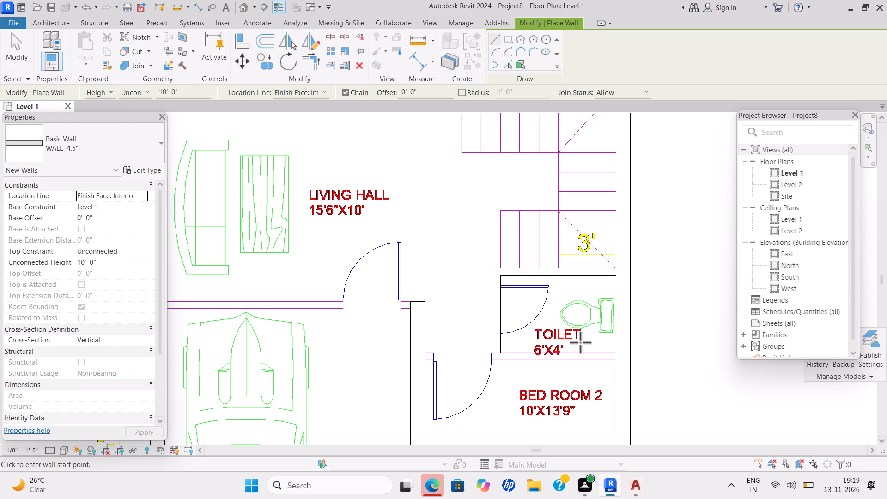
Draw the WALL 4.5" wall between the toilet and Bed Room 2, from the east exterior wall to the wall beside the parking.
click(618, 364)
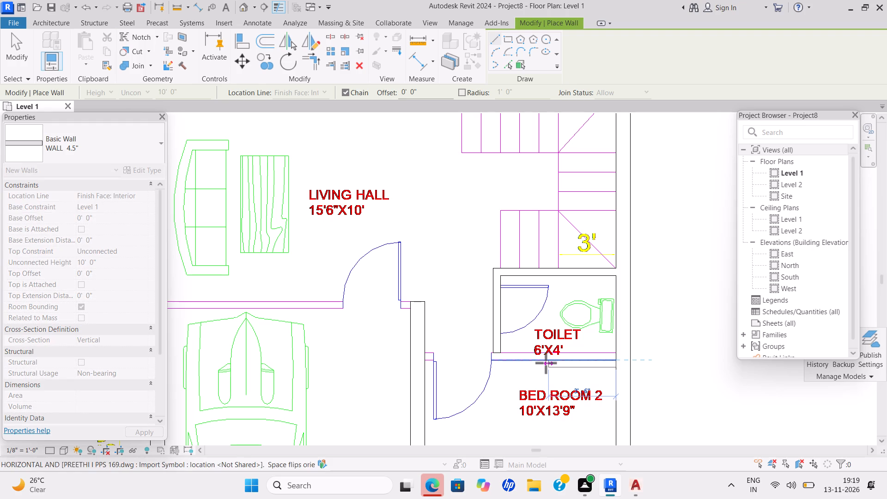
key(space)
click(426, 359)
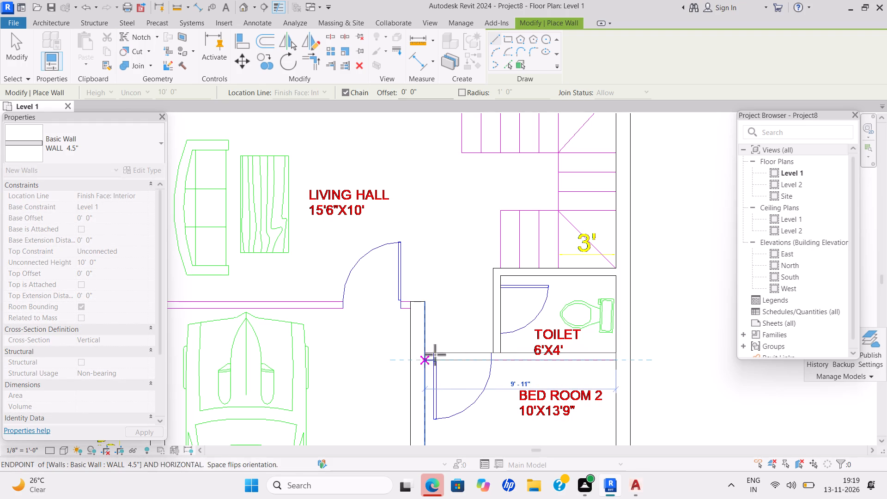
key(Escape)
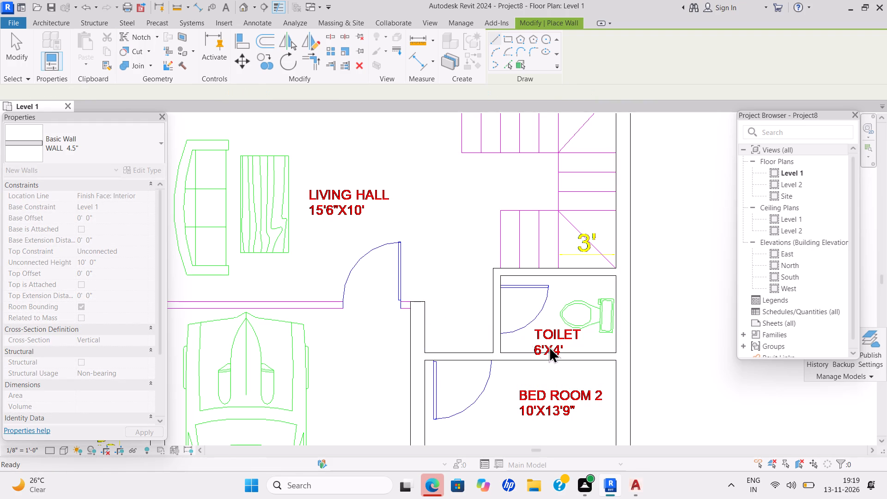
Draw the WALL 4.5" wall between the living hall and the parking, from the west exterior wall to the Bed Room 2 side wall.
middle_drag(317, 348, 452, 352)
scroll(320, 349, down, 2)
scroll(450, 352, up, 3)
scroll(452, 352, down, 4)
scroll(452, 352, up, 1)
scroll(453, 352, down, 1)
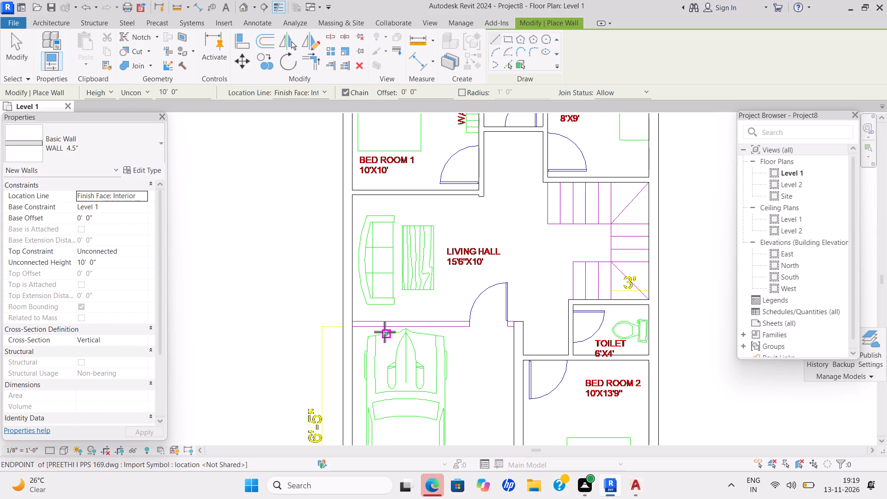
click(355, 328)
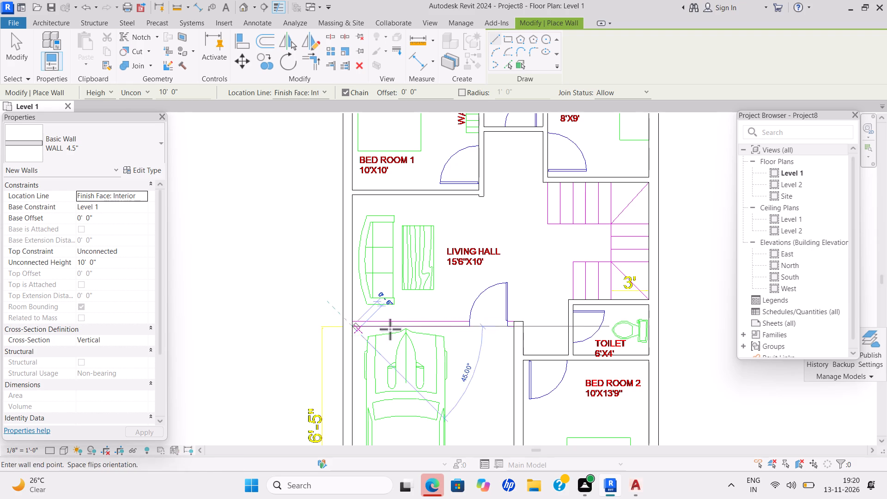
click(520, 326)
key(Escape)
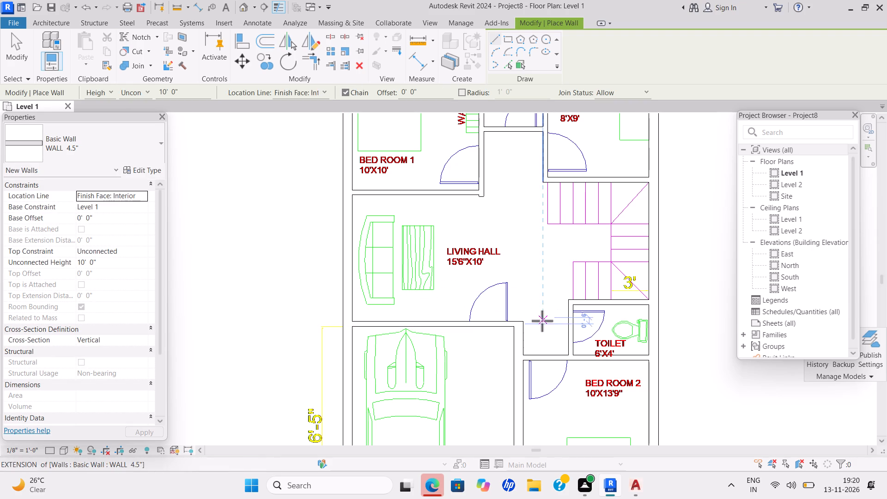
middle_drag(558, 312, 463, 311)
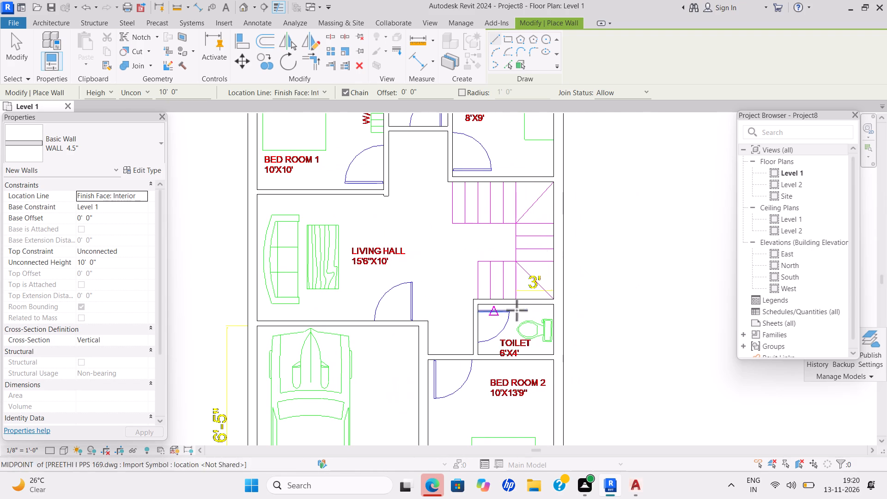
key(Escape)
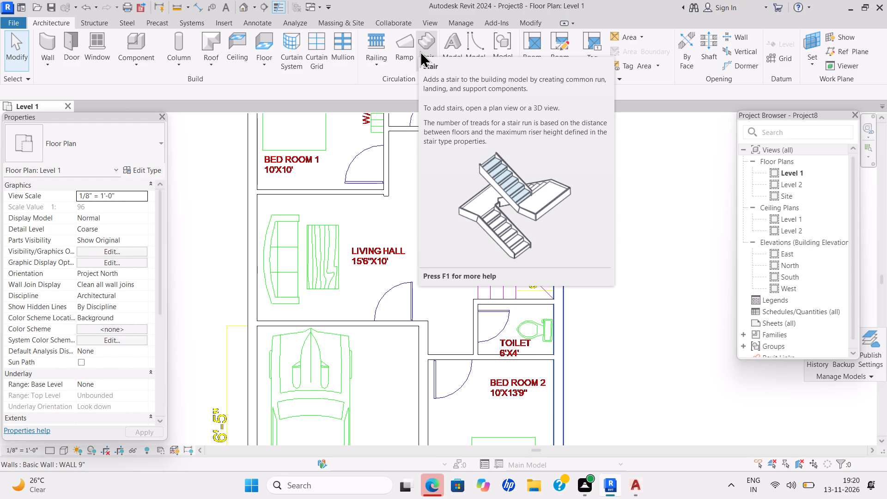
Start a sketched stair run and draw its outer boundary along the toilet wall, the east exterior wall and 8' along the kitchen wall.
click(429, 57)
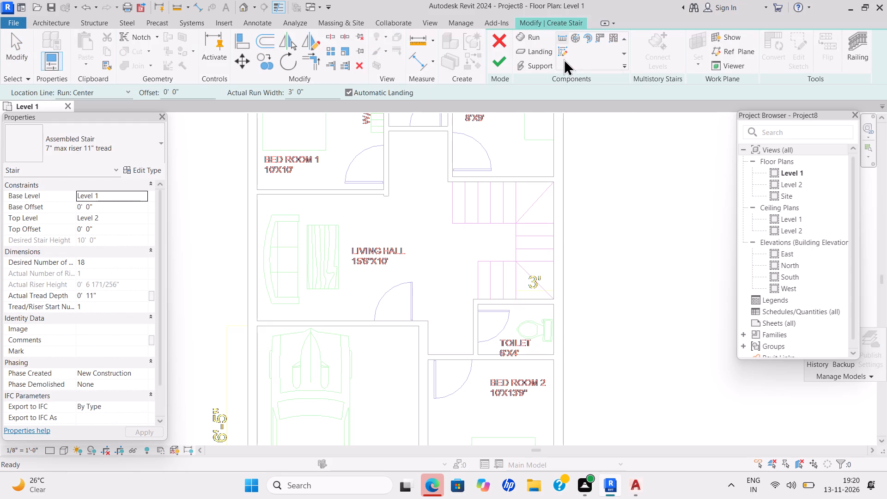
double_click(561, 52)
triple_click(565, 38)
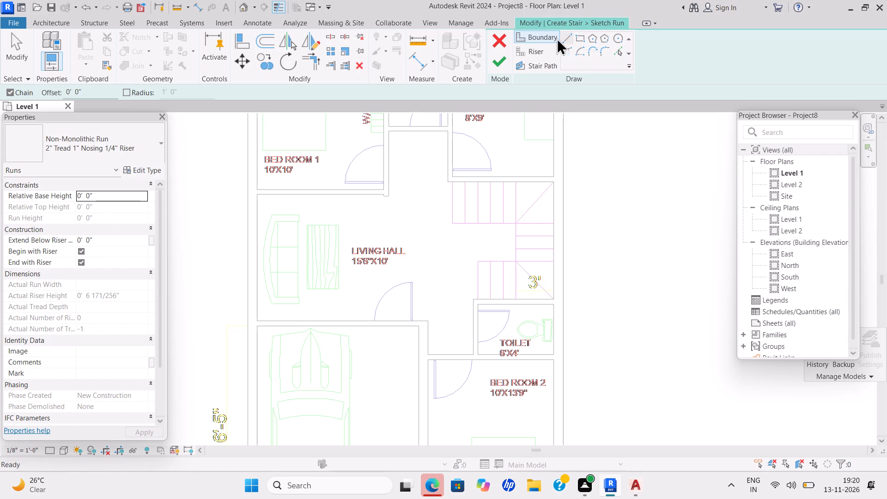
click(482, 295)
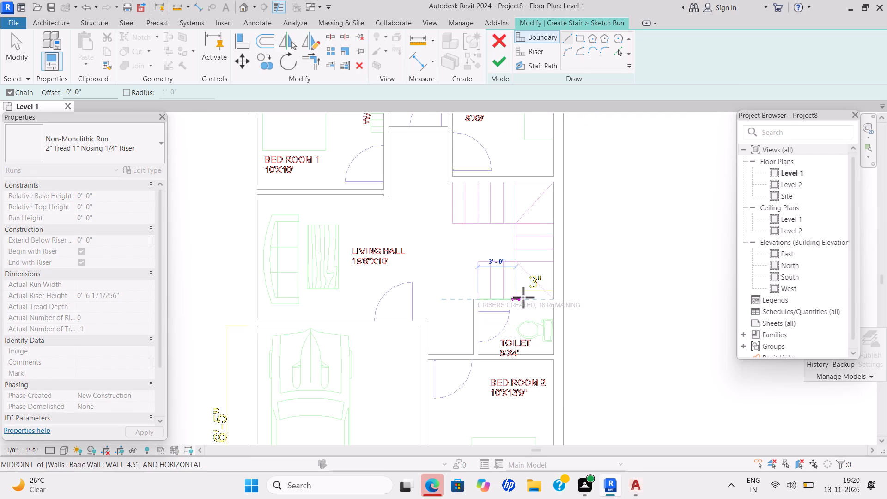
click(555, 298)
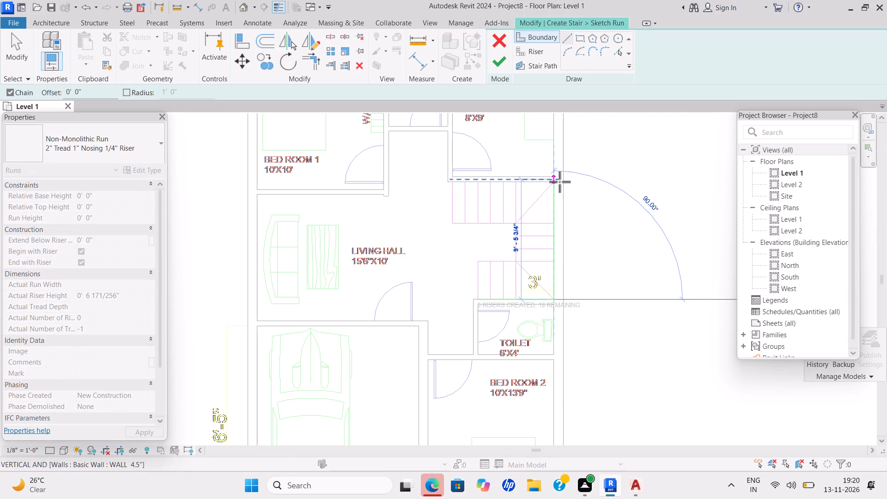
click(556, 186)
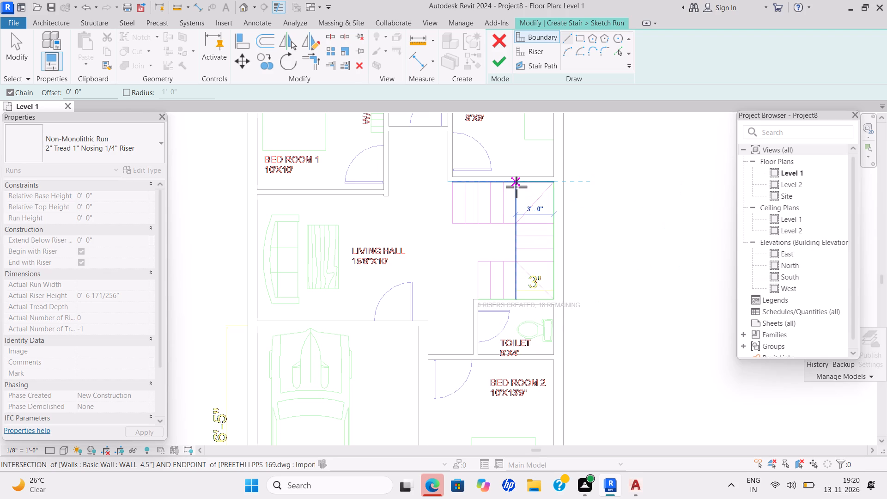
click(453, 184)
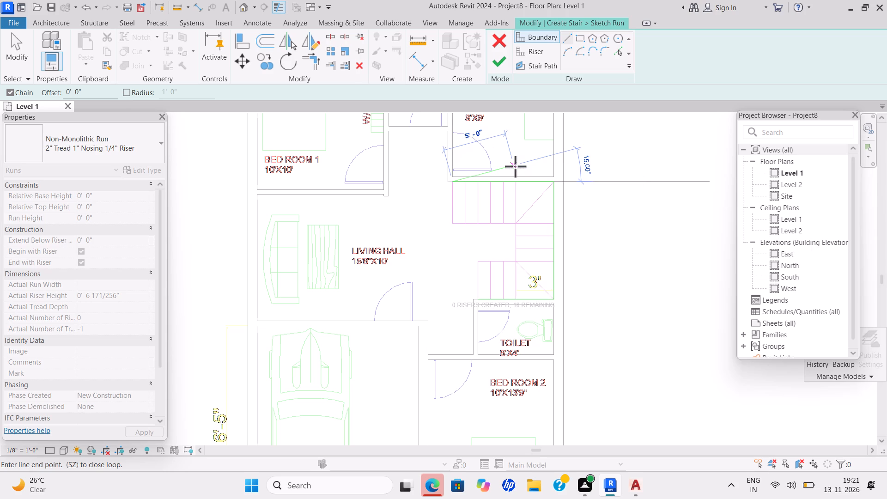
key(Escape)
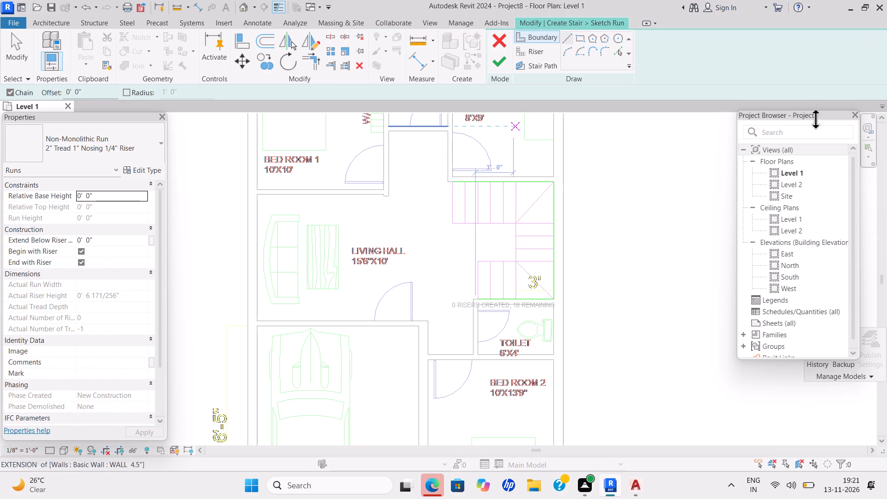
Draw the stair's stepped inner boundary from the lower flight's start, 3' east, 3' north and west to the upper flight's end.
click(479, 261)
click(515, 259)
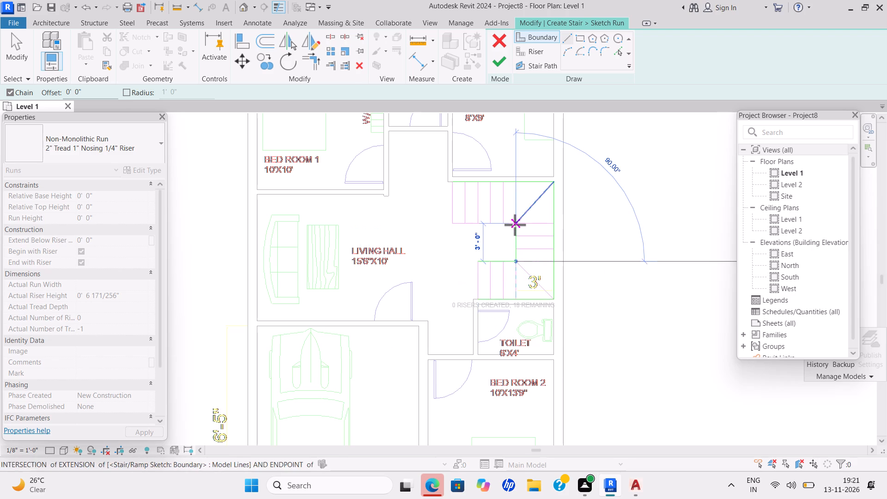
click(515, 225)
click(450, 225)
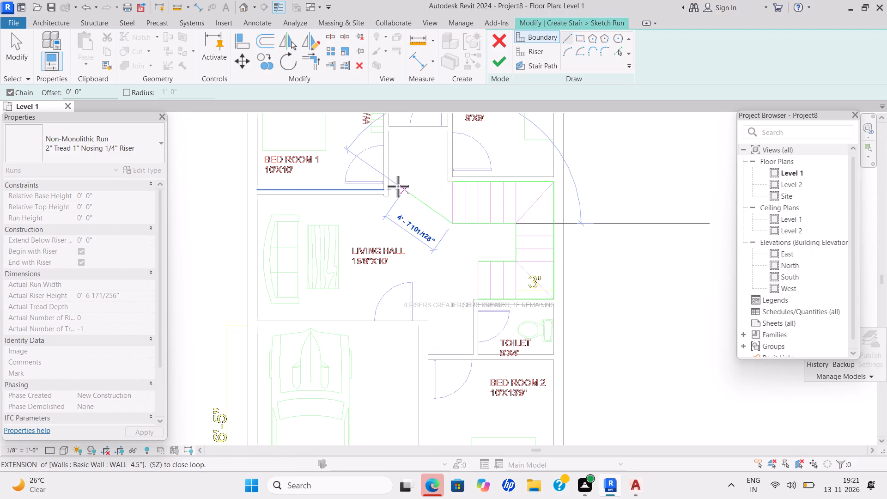
key(Escape)
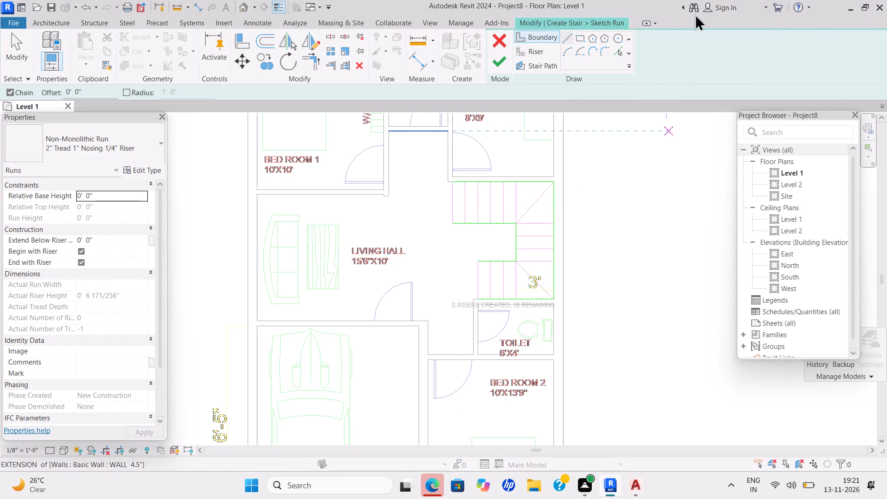
Draw four riser lines spaced 1' apart across the flight beside the toilet wall, following the plan.
double_click(530, 49)
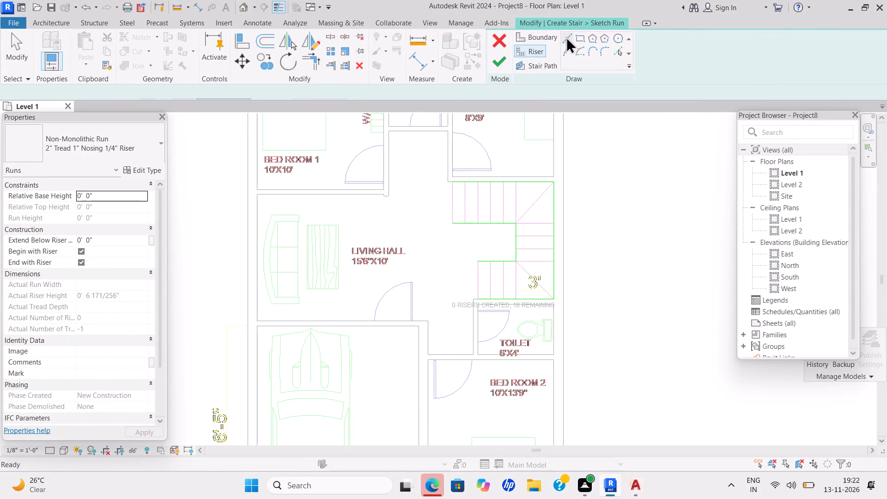
double_click(566, 37)
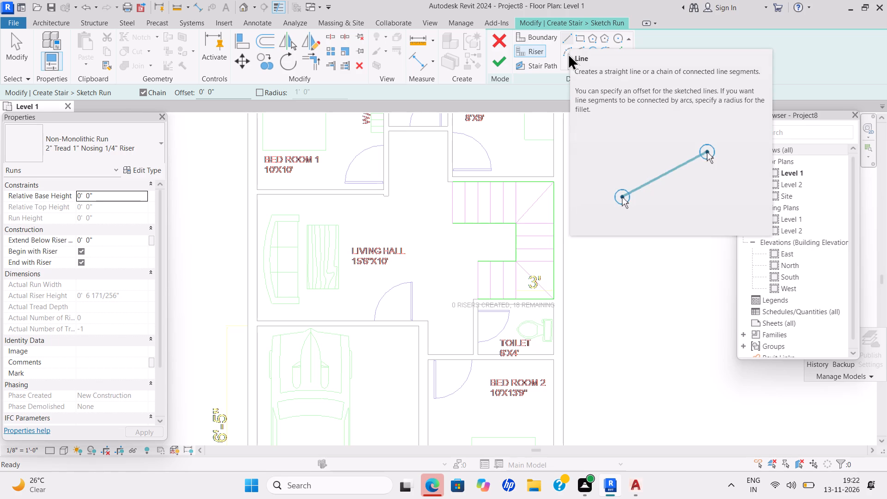
click(474, 260)
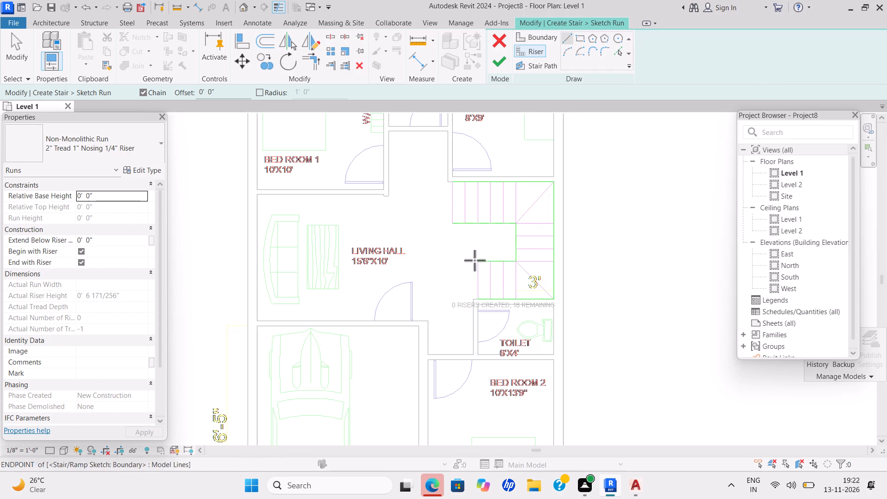
click(478, 297)
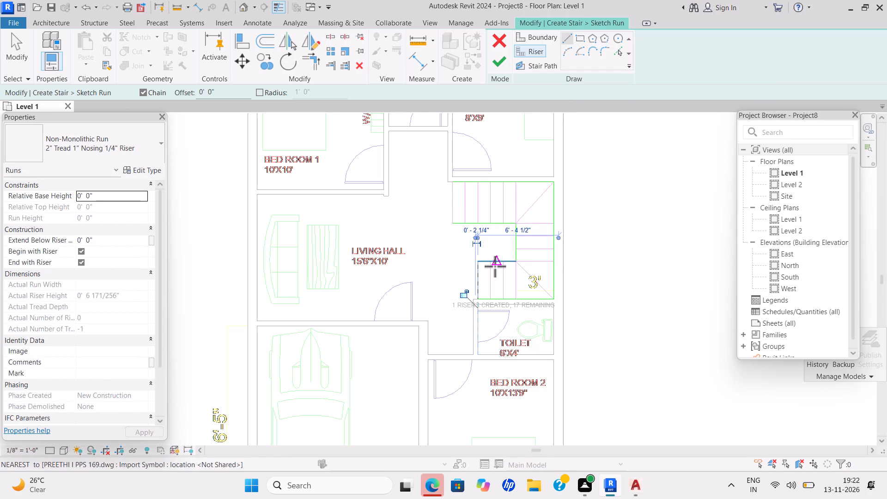
click(490, 264)
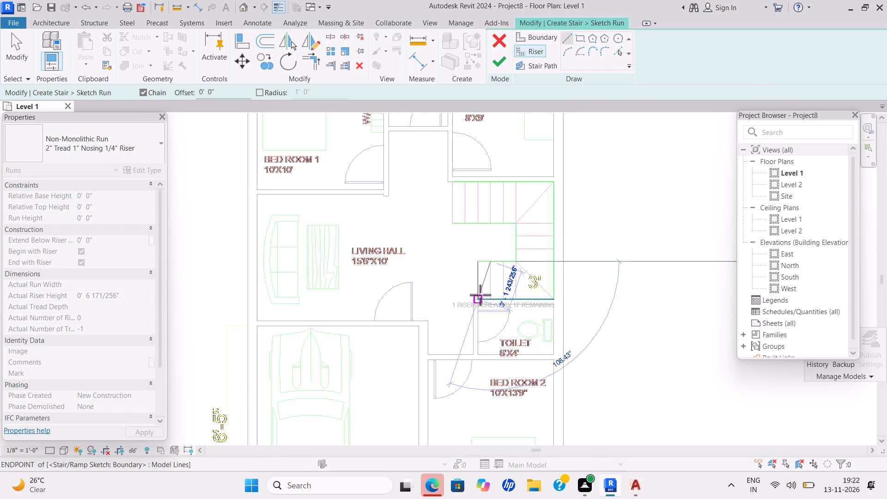
click(491, 298)
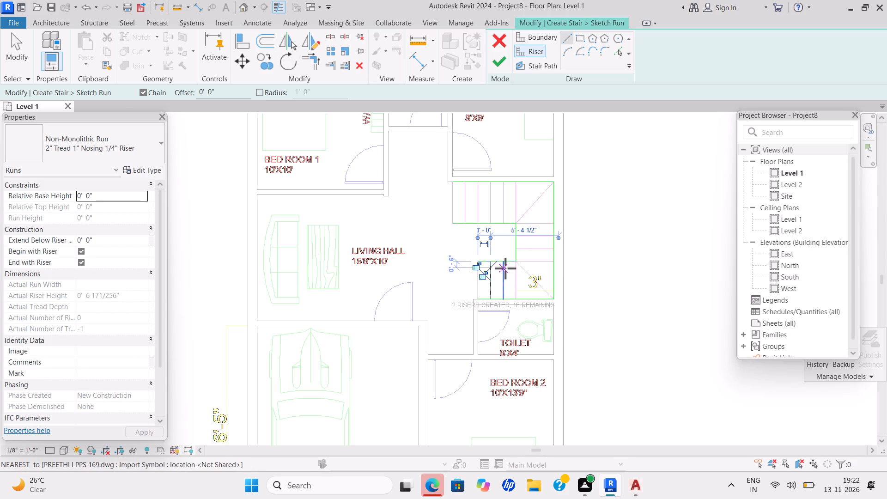
click(505, 264)
click(501, 296)
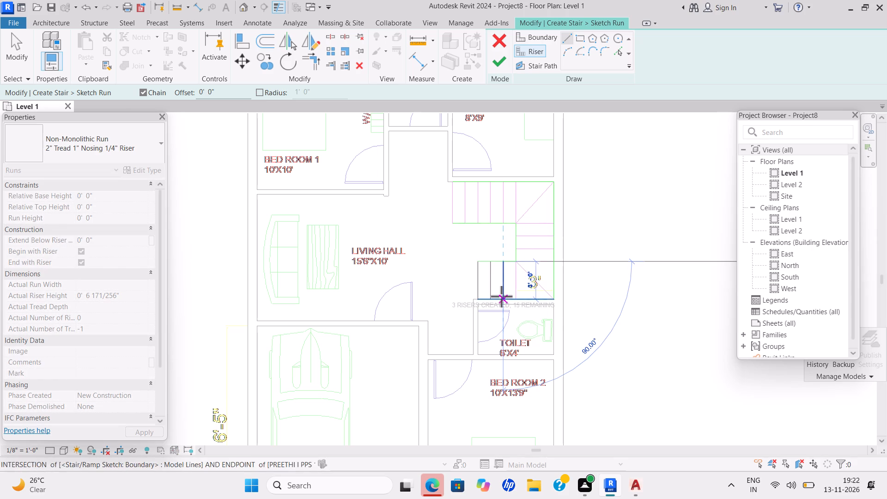
click(516, 266)
click(512, 296)
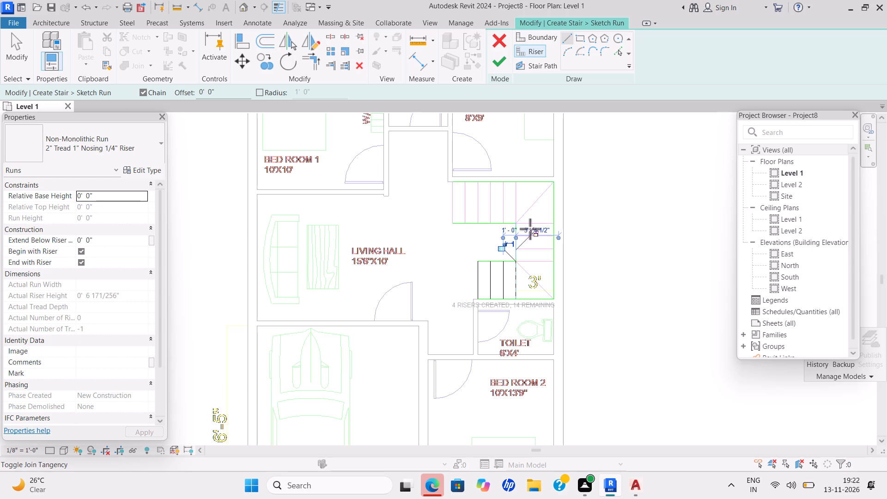
Draw four riser lines spaced 1' apart across the middle flight along the east exterior wall, between both corner turns.
click(553, 264)
click(519, 262)
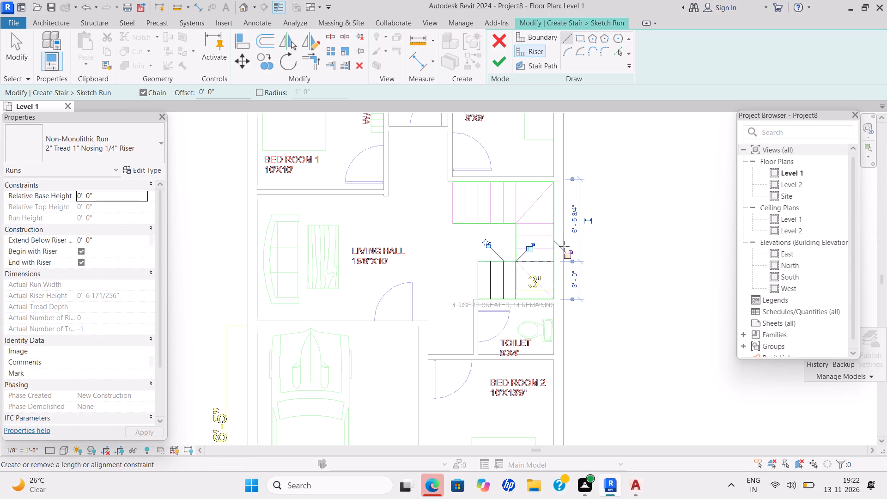
click(553, 249)
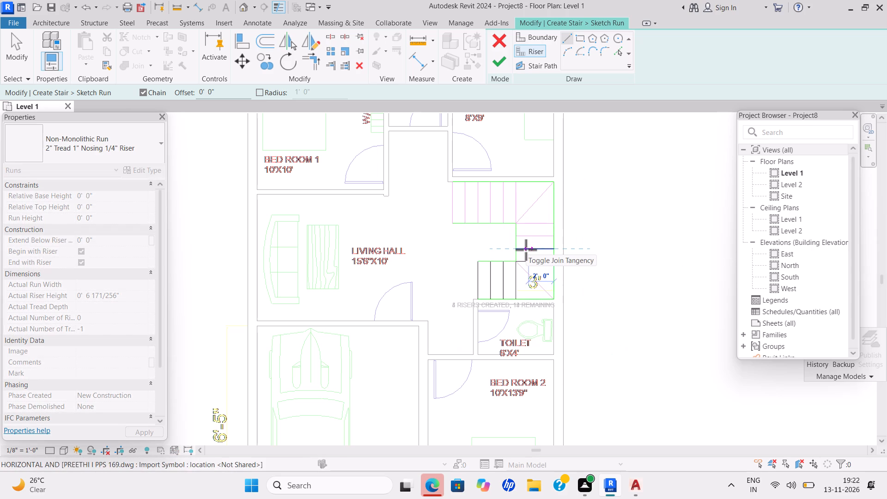
click(517, 249)
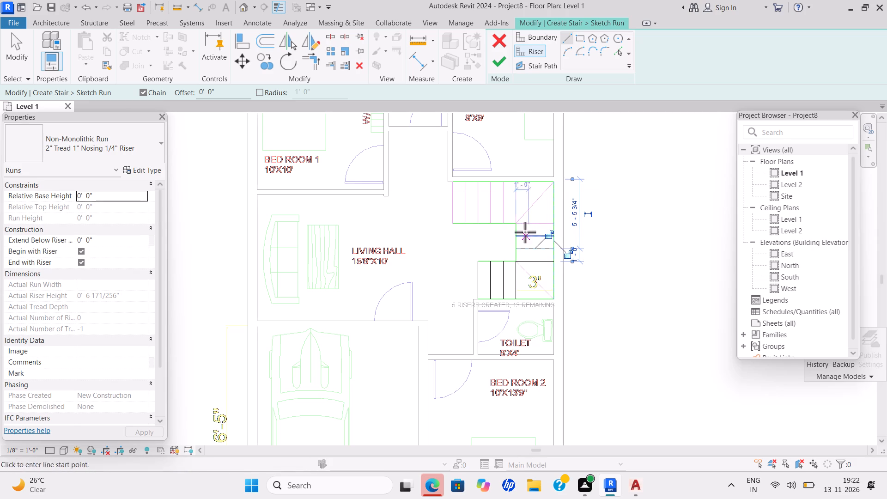
click(519, 236)
click(555, 236)
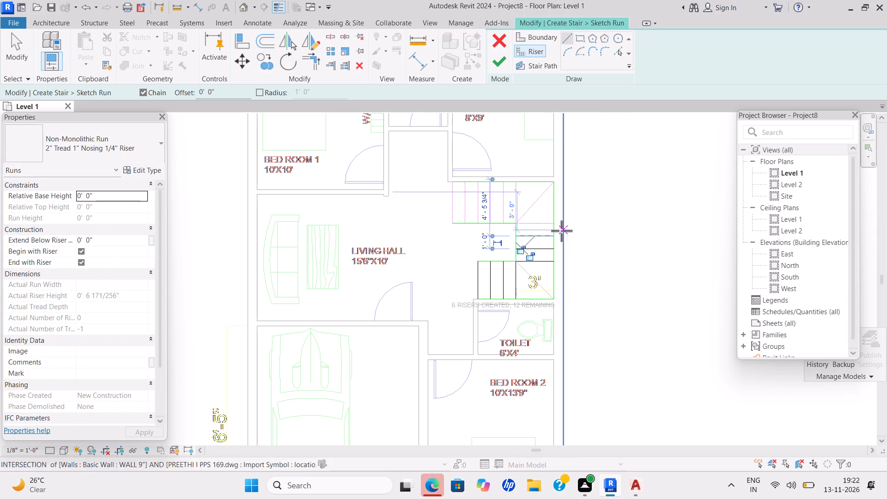
click(513, 224)
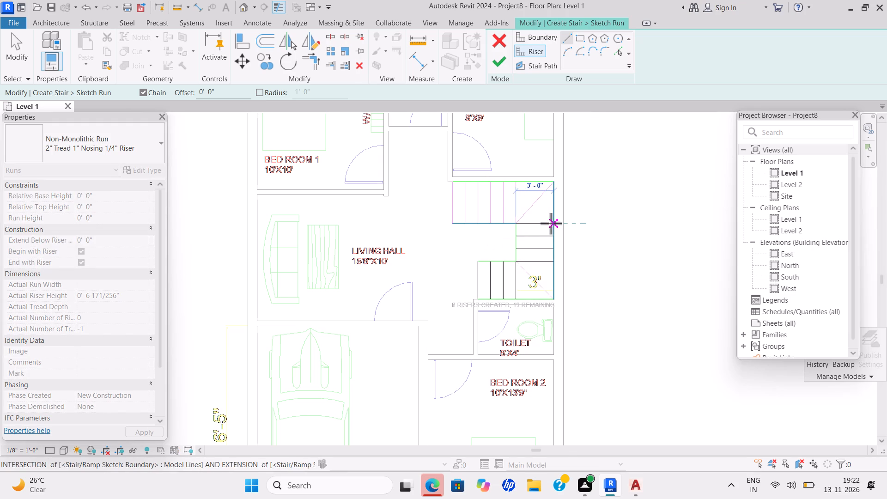
click(551, 223)
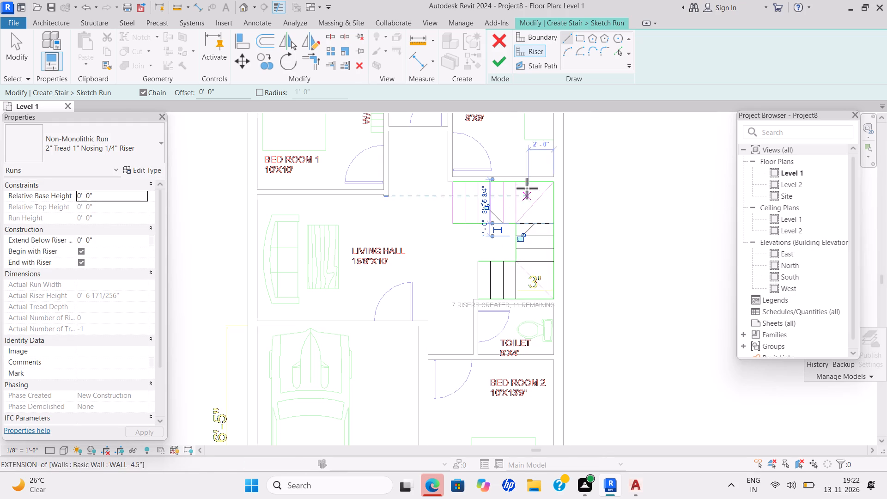
Draw six riser lines spaced 1' apart across the flight below the kitchen, from the corner turn to its west end.
click(517, 186)
click(517, 221)
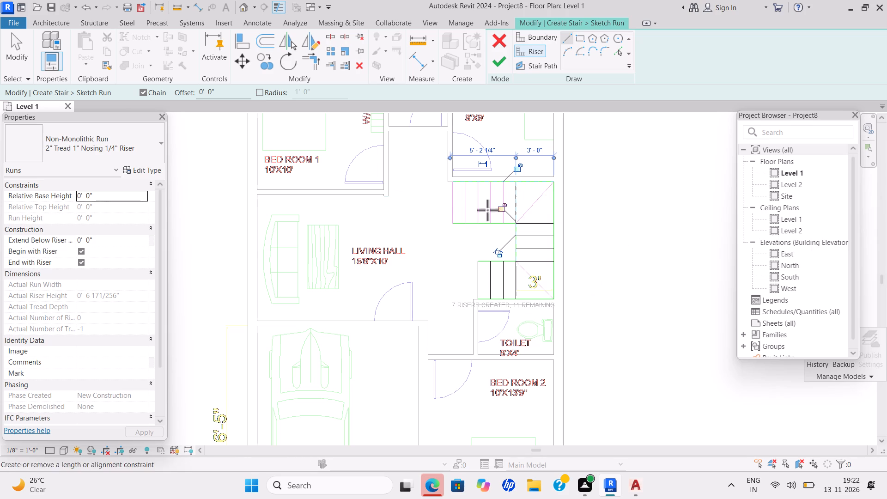
click(508, 221)
click(506, 184)
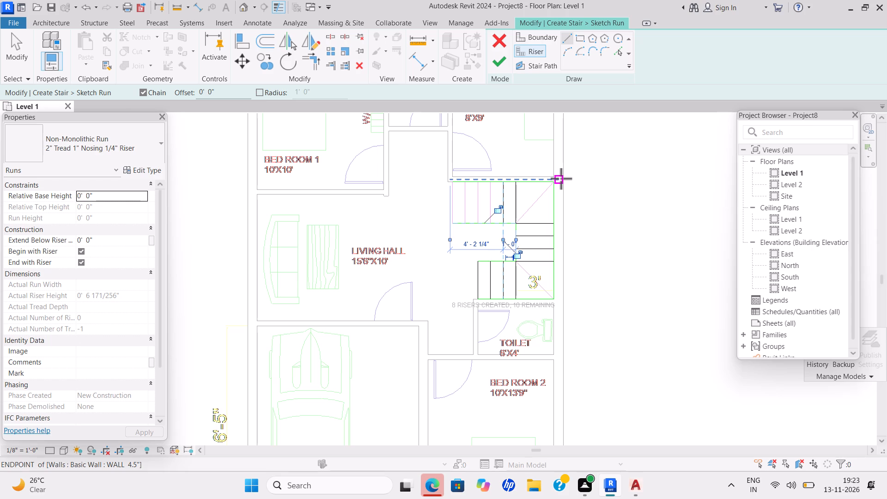
double_click(568, 39)
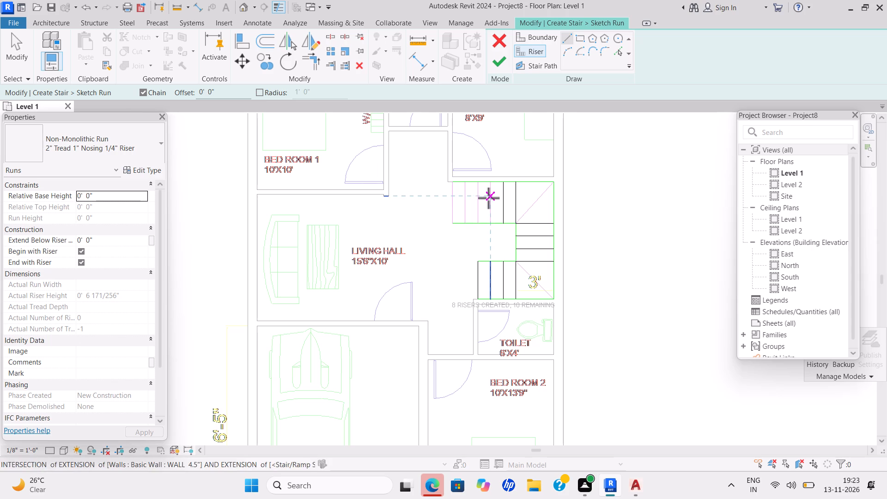
click(492, 184)
click(490, 220)
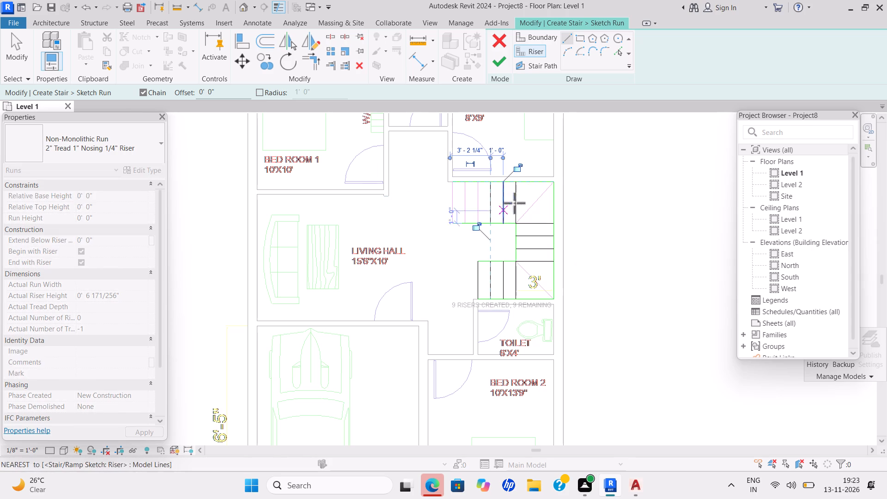
click(477, 182)
click(478, 225)
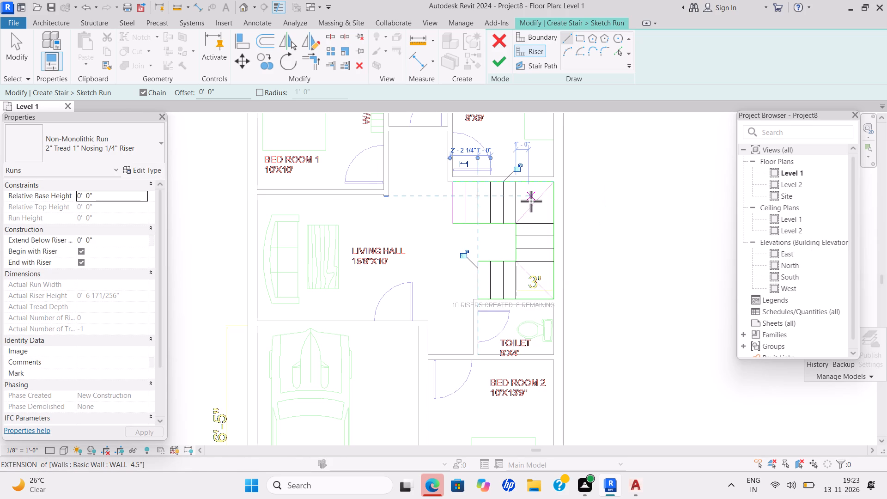
click(462, 185)
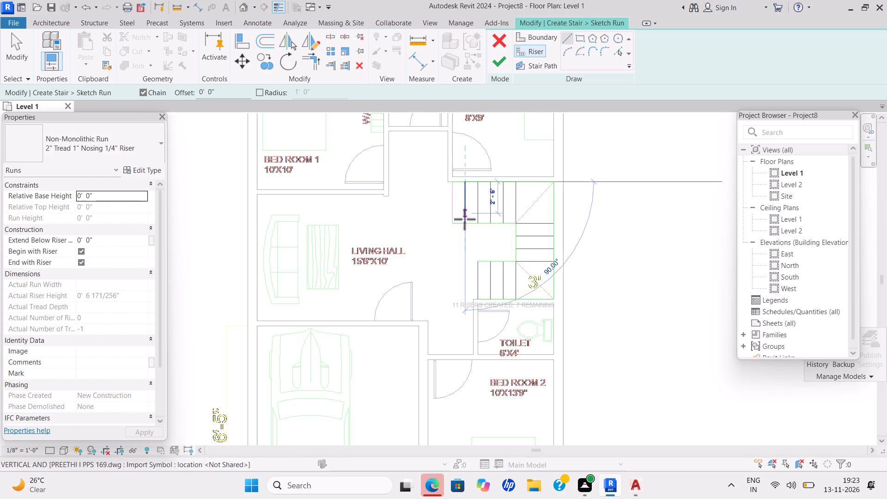
click(463, 222)
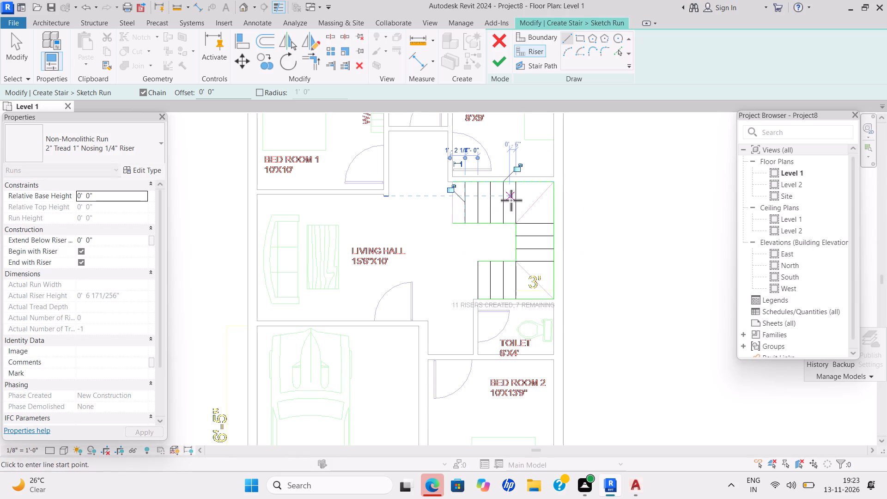
click(450, 224)
click(456, 180)
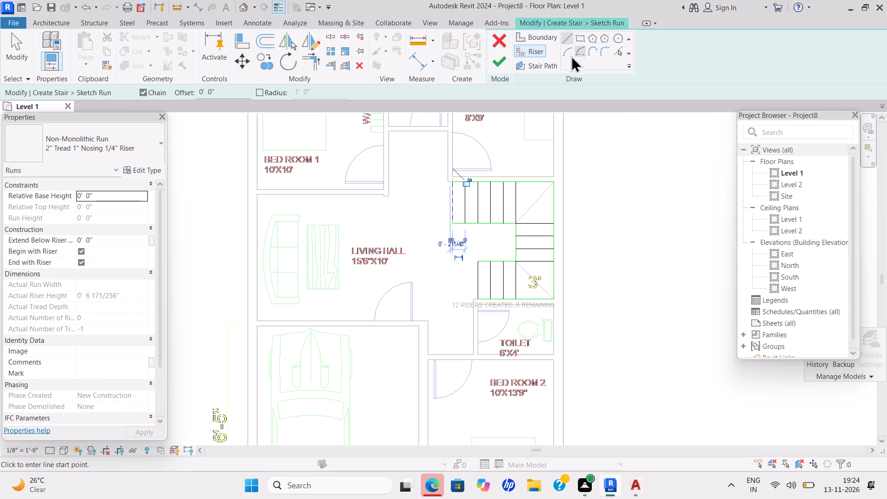
Draw the stair path through the middle of all three flights, from the kitchen-side end to the toilet-side end, and finish the stair.
triple_click(543, 66)
double_click(543, 66)
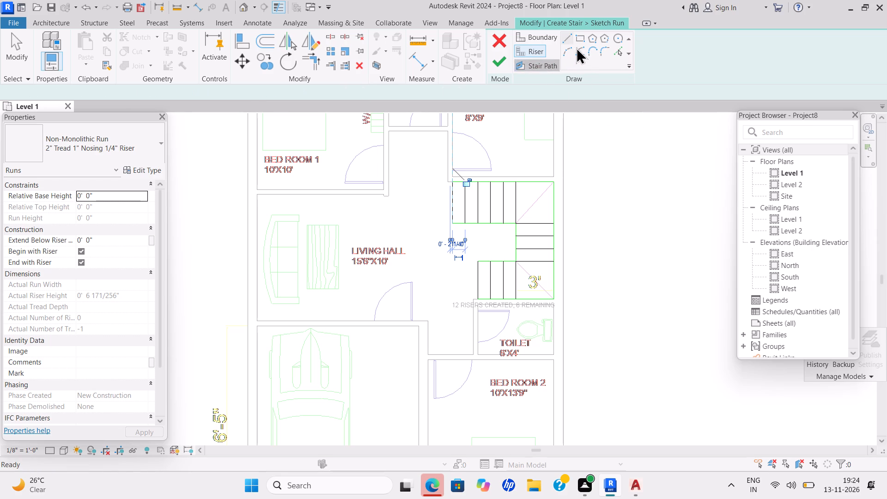
double_click(567, 37)
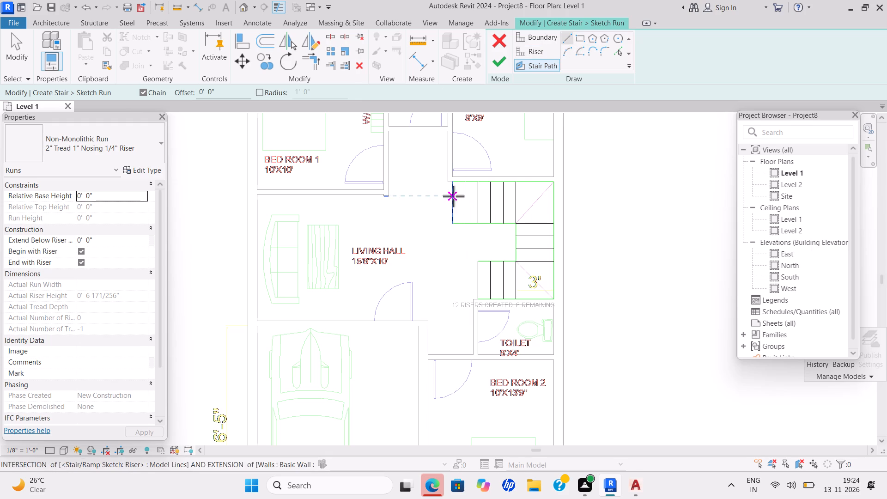
click(451, 201)
click(535, 202)
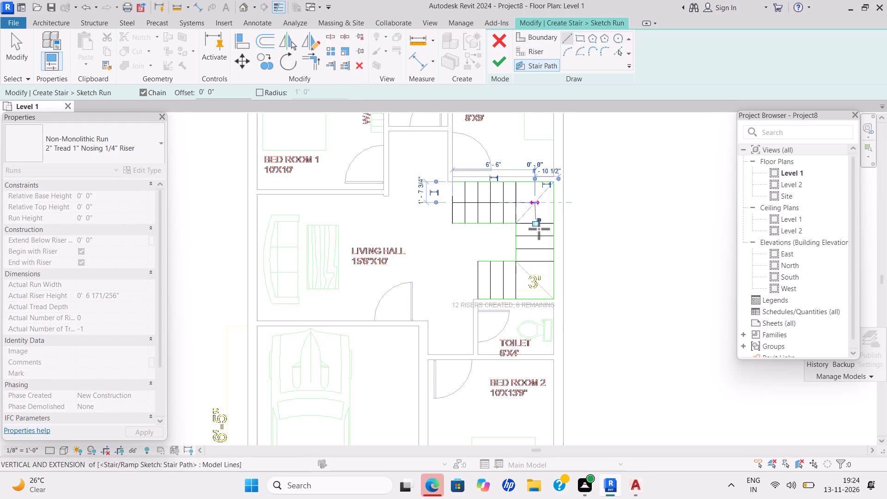
click(532, 277)
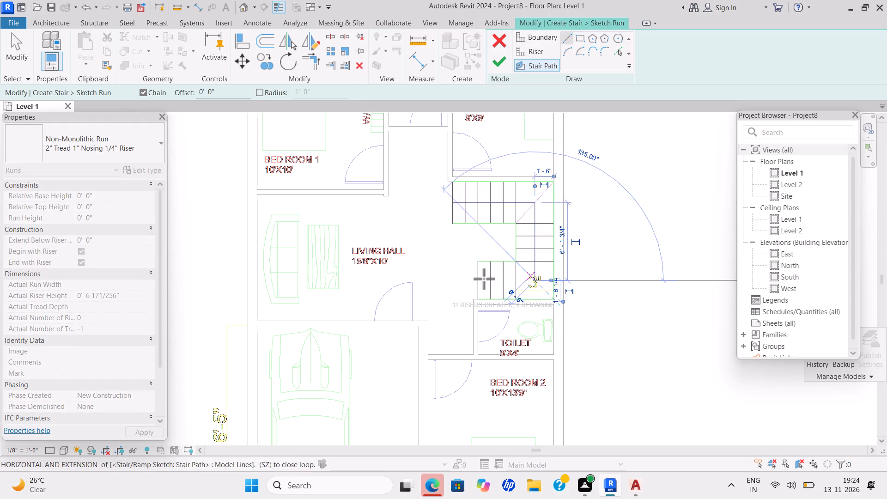
click(476, 281)
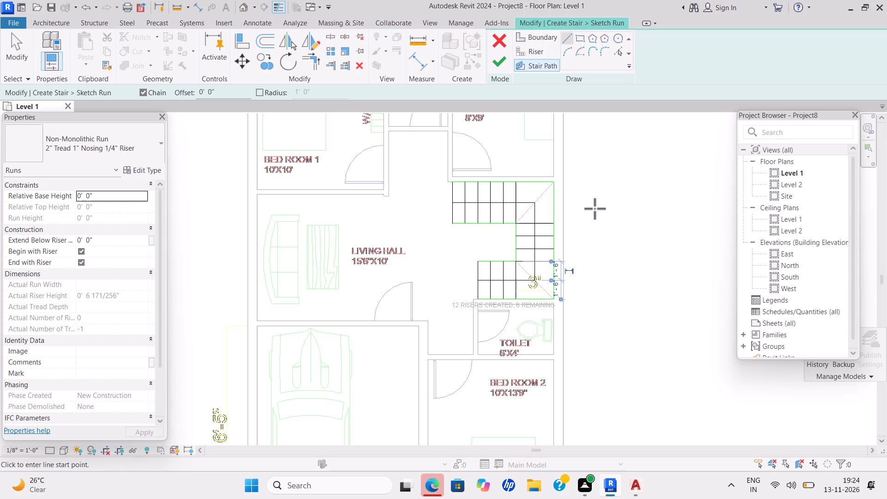
click(505, 61)
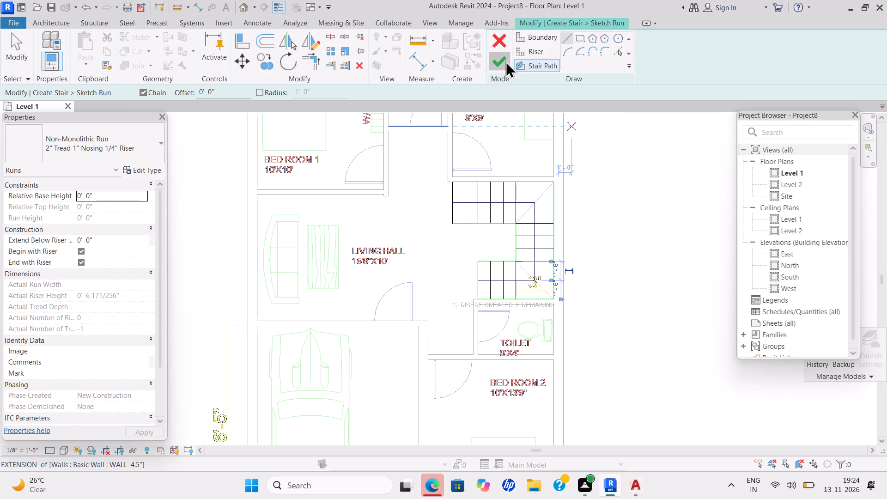
click(505, 61)
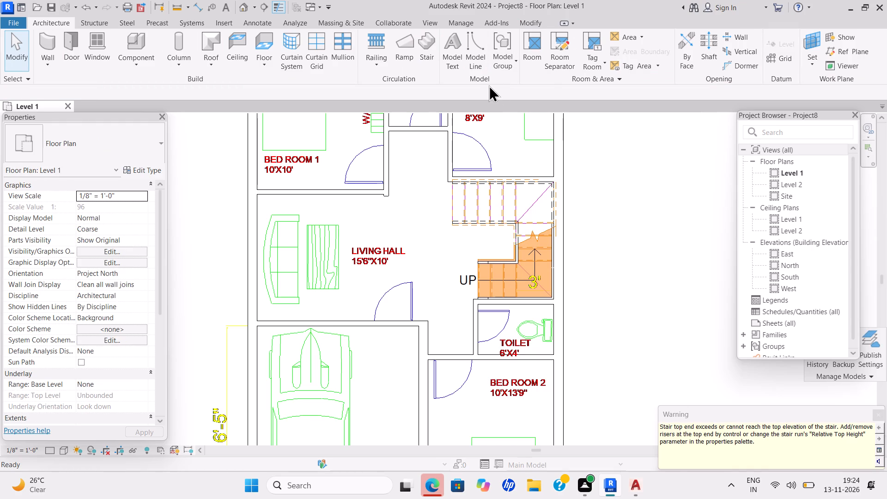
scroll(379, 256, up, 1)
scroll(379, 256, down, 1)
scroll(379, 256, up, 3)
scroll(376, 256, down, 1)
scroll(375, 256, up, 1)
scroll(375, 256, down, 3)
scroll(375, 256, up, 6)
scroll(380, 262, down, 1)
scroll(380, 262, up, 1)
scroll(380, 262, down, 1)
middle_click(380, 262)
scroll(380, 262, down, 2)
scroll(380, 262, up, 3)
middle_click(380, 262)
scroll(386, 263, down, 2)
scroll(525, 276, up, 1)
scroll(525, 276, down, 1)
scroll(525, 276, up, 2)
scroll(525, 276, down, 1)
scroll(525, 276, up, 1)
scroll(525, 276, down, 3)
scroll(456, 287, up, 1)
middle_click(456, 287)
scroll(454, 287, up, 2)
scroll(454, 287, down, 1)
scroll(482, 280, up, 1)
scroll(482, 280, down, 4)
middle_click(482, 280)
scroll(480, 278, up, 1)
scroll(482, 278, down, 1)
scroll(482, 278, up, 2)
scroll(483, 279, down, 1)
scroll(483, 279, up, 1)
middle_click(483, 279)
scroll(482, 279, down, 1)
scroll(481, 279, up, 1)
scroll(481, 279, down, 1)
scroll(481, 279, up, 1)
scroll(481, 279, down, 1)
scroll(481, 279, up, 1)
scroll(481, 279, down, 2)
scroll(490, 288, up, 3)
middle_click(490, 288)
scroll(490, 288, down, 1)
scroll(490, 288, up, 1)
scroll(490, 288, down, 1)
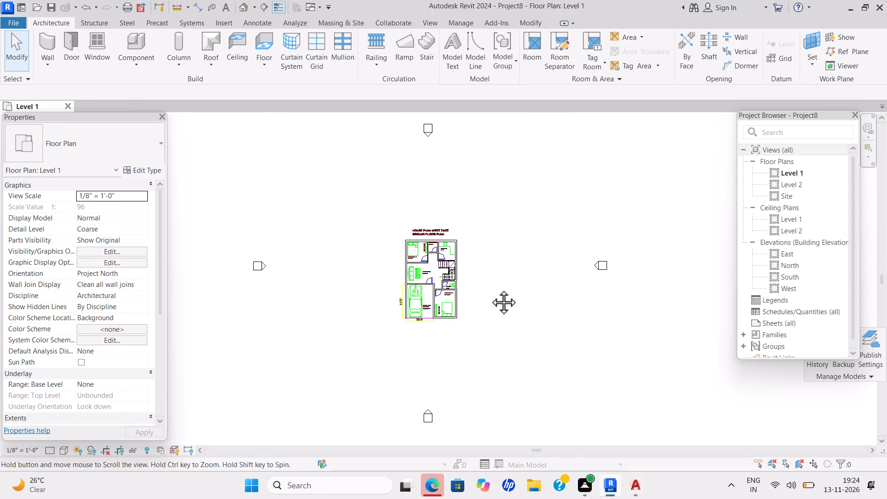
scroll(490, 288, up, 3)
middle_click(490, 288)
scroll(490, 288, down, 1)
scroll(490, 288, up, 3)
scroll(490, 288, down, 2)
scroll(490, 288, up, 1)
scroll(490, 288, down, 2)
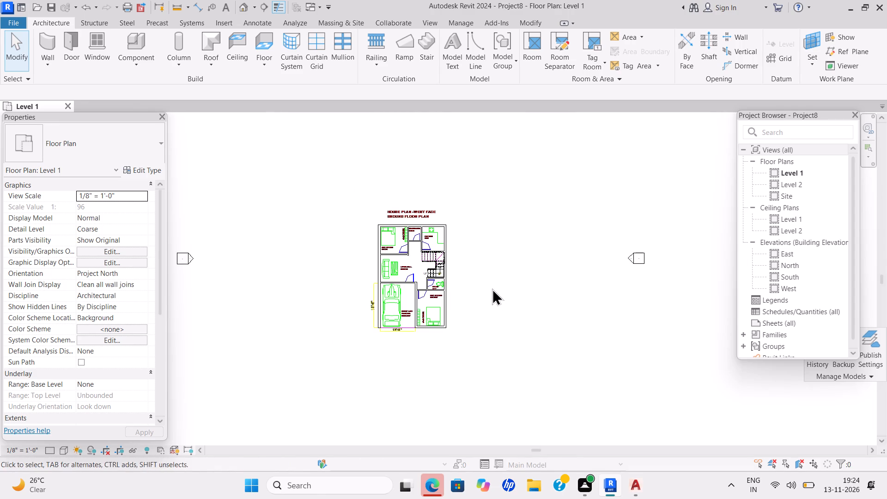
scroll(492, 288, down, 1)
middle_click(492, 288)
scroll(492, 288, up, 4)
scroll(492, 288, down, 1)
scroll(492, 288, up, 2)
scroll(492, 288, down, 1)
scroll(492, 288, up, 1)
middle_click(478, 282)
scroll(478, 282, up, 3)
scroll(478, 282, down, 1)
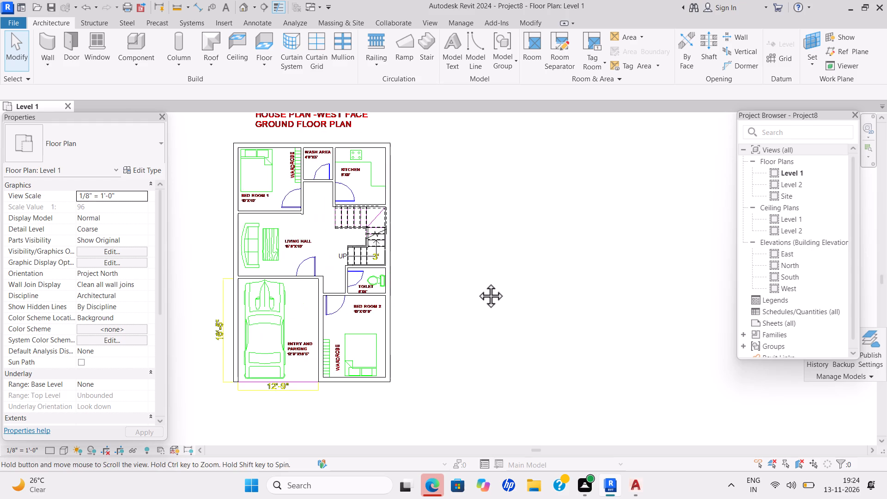
Set the Level 1 plan's visual style to Wireframe.
middle_drag(484, 296, 554, 310)
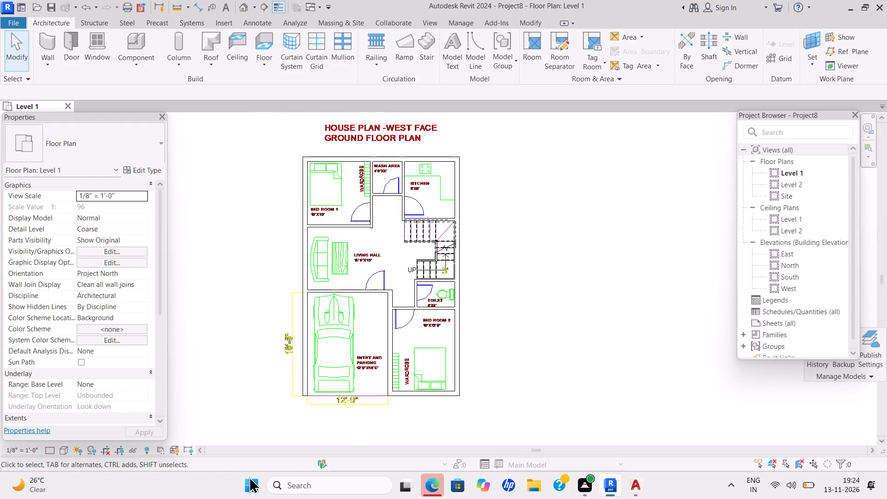
click(61, 450)
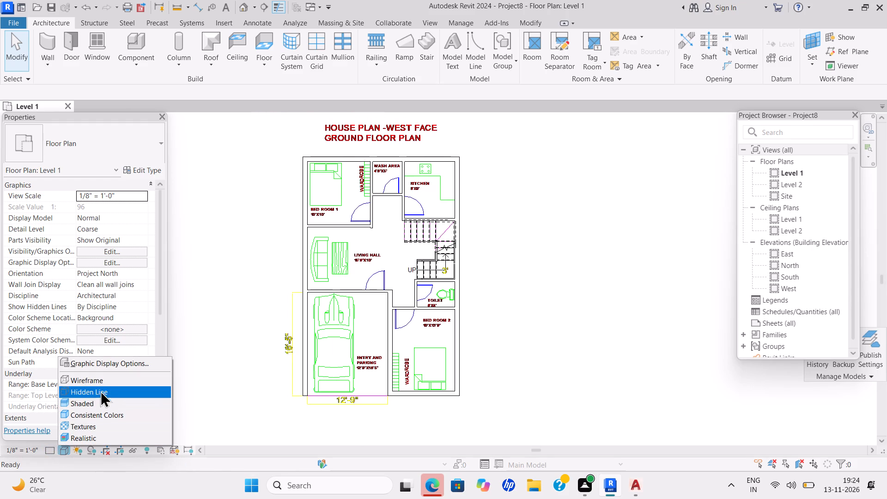
click(105, 383)
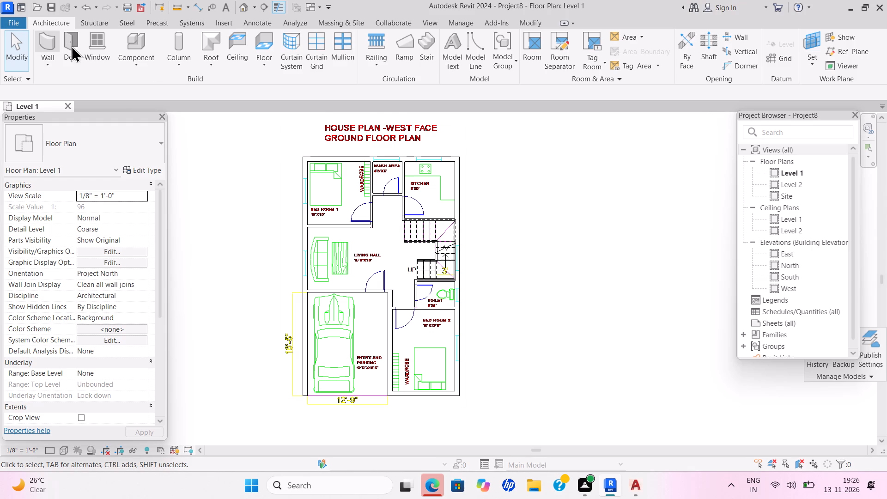
Start placing a window and duplicate the Window-Casement-Double 57" x 72" type as WIN 5'.
click(103, 55)
click(158, 151)
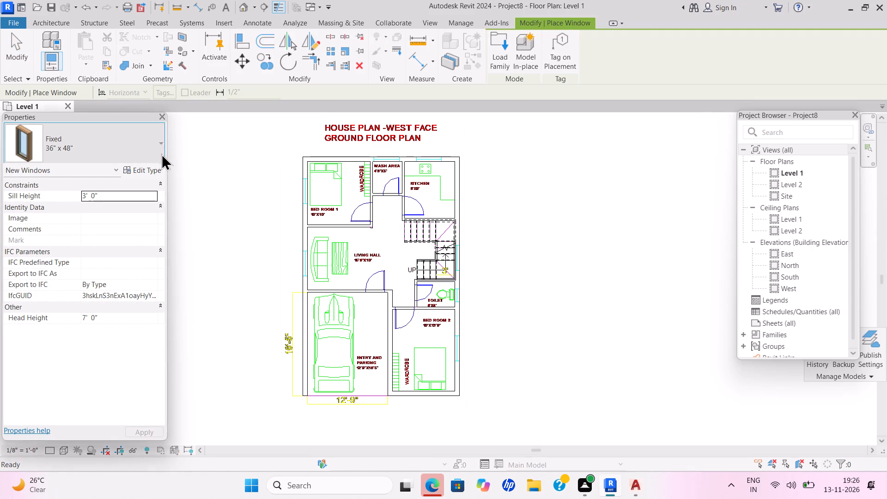
click(74, 380)
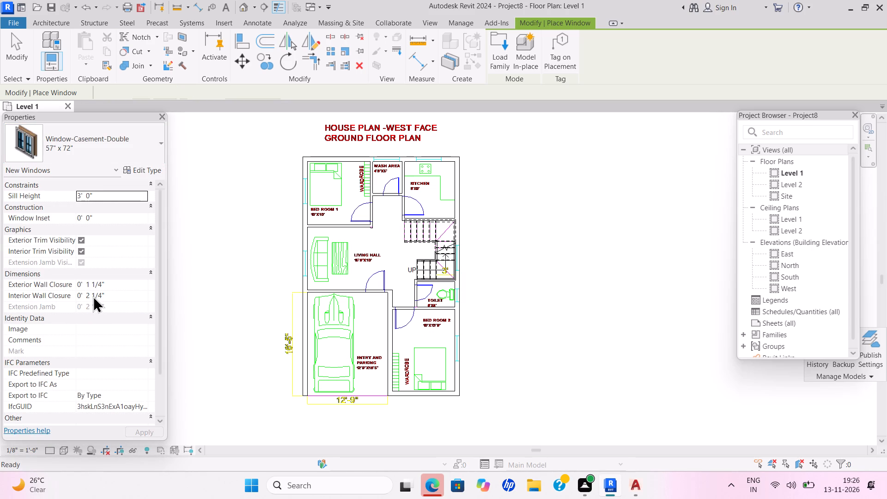
click(136, 165)
click(767, 105)
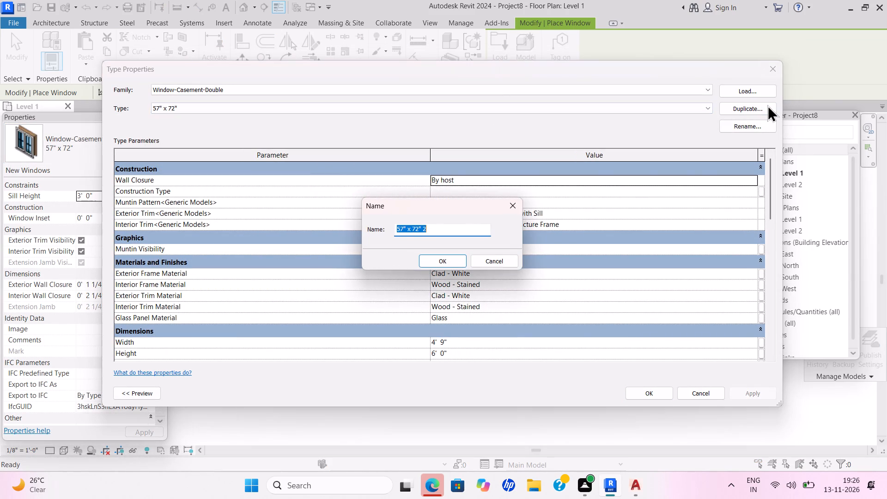
key(BackSpace)
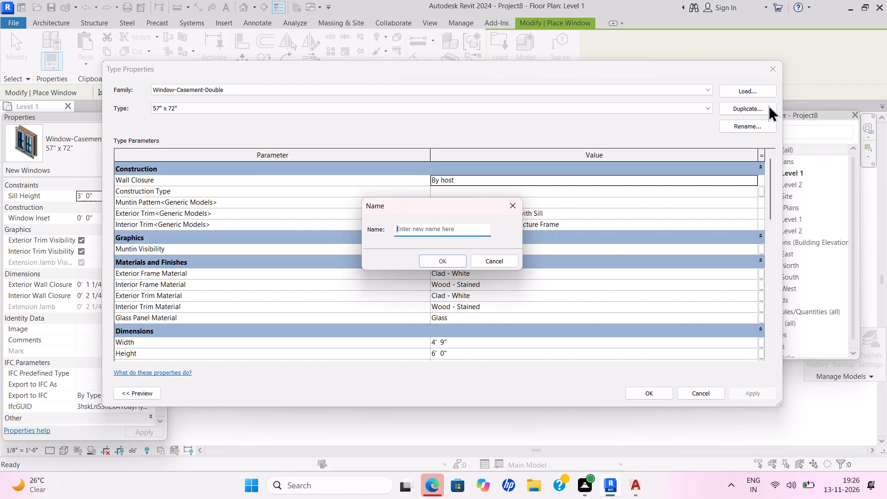
text(WIN 6)
key(BackSpace)
text(5')
key(Return)
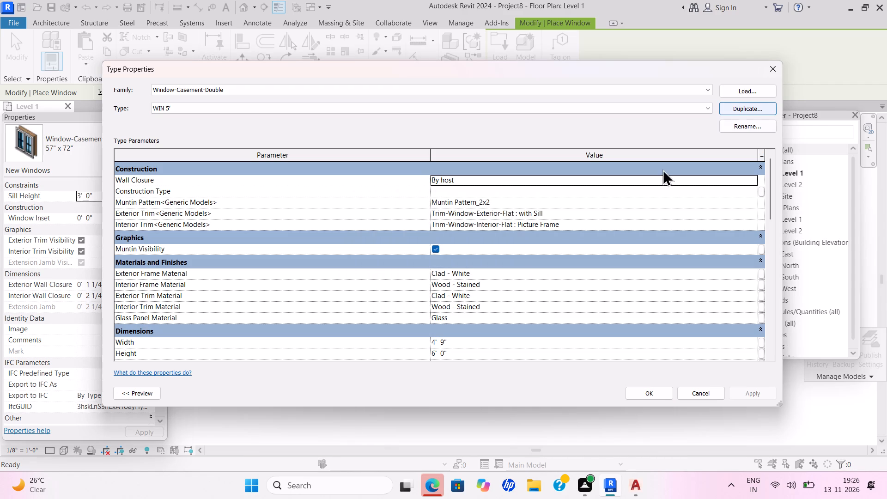
Set the width of the WIN 5' window type to 5'.
click(455, 340)
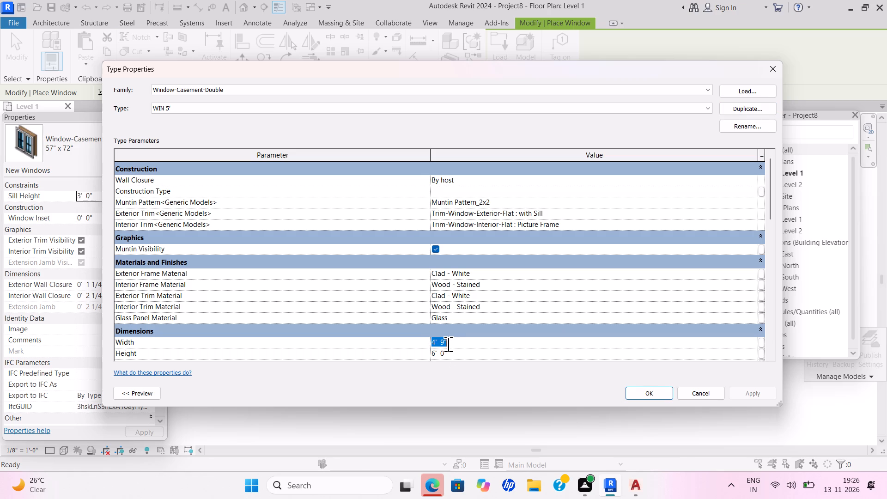
key(BackSpace)
text(5')
key(Return)
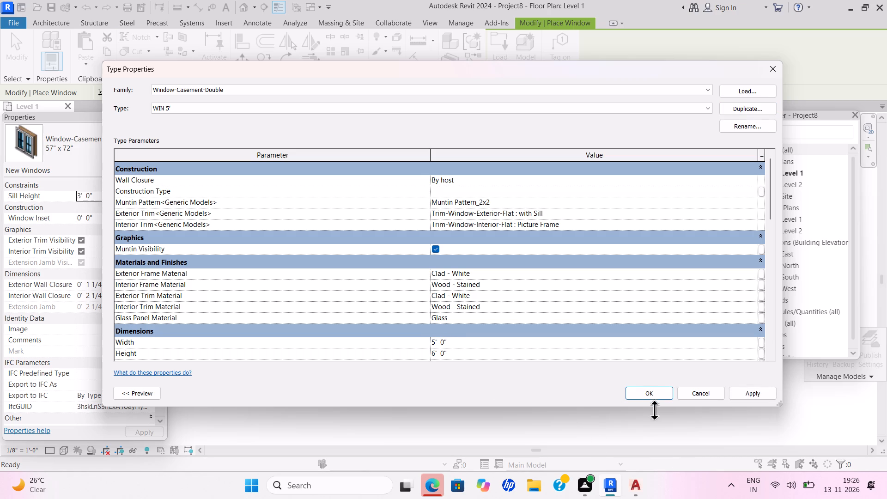
click(638, 396)
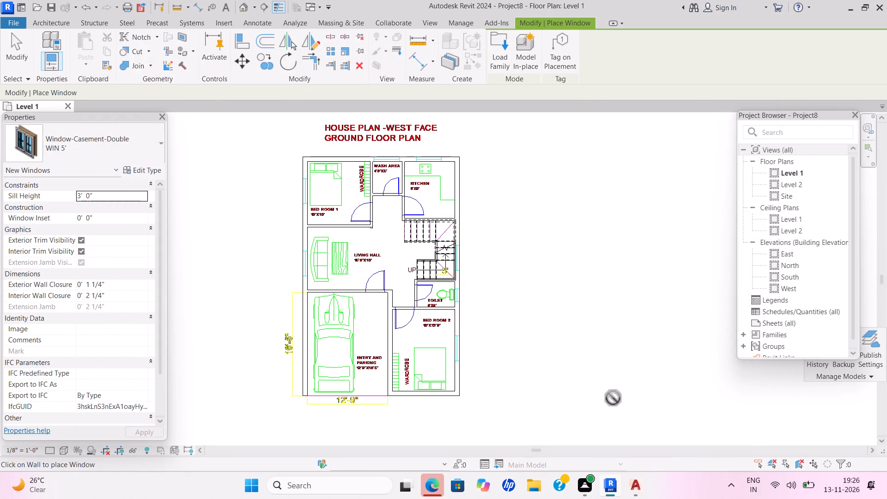
Place WIN 5' windows in the west walls of the living hall and Bed Room 1, the kitchen's north wall, and the east walls at the stair and Bed Room 2.
click(302, 262)
click(300, 192)
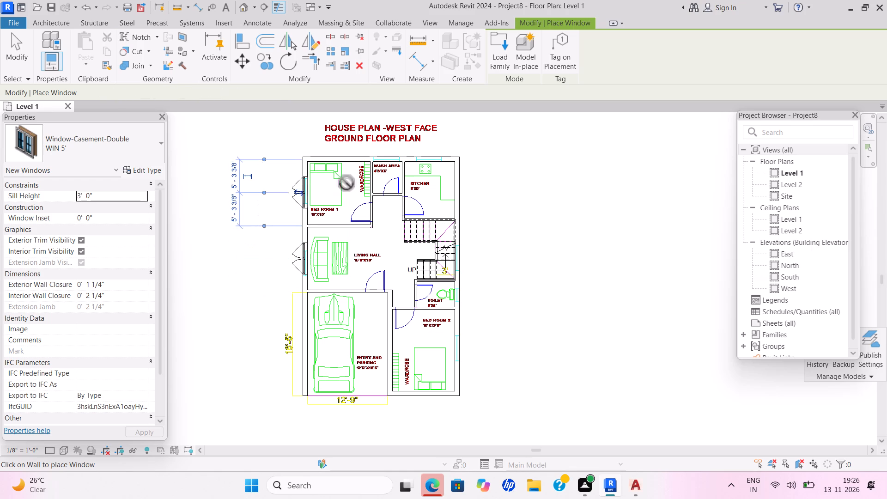
click(428, 155)
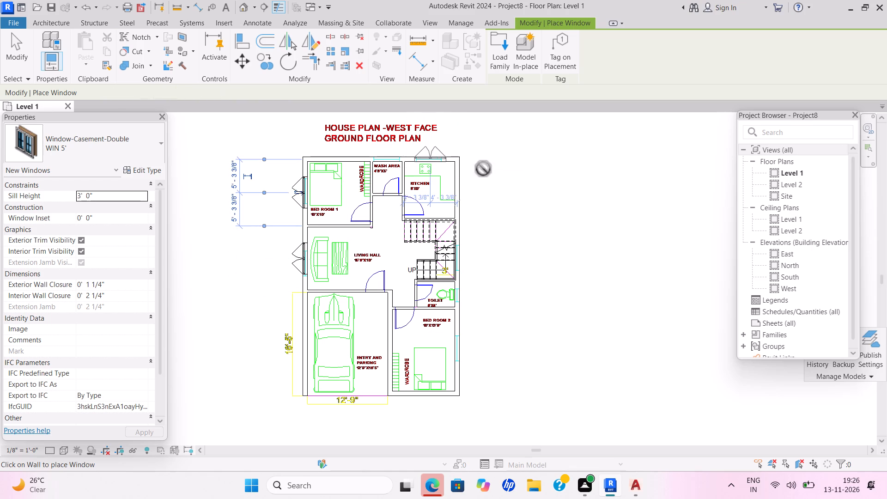
click(462, 252)
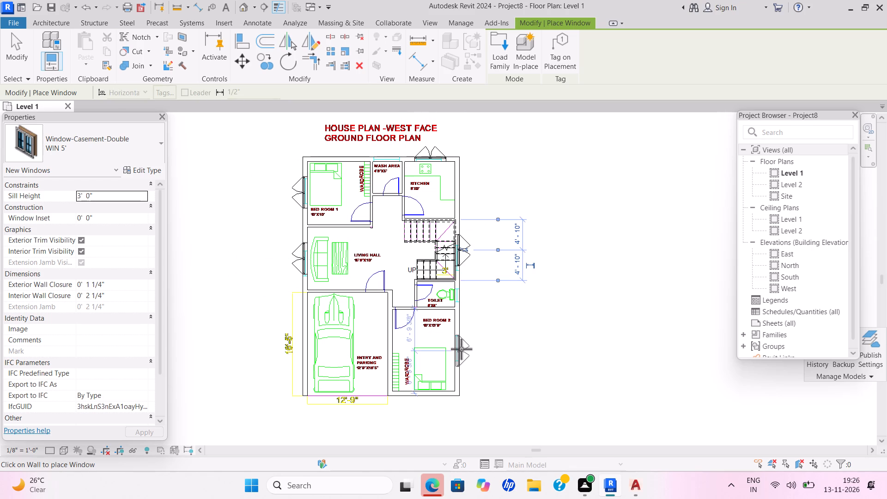
click(461, 348)
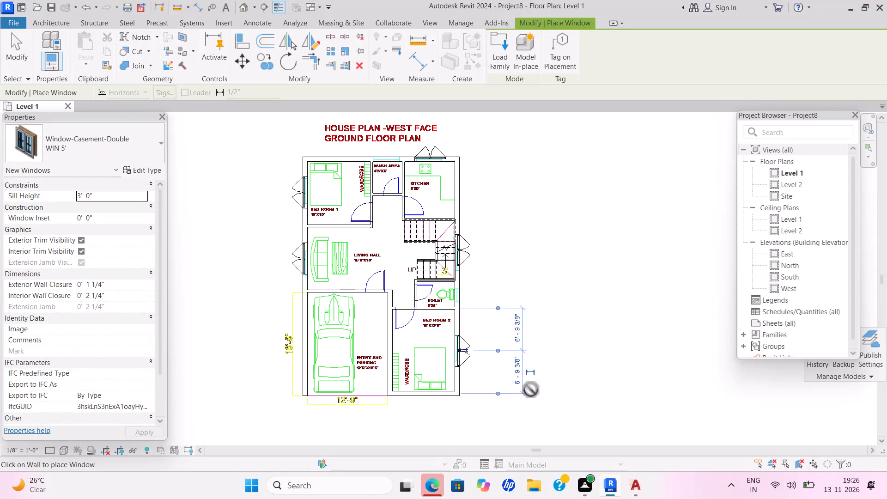
key(Escape)
key(Escape)
key(Escape)
key(Escape)
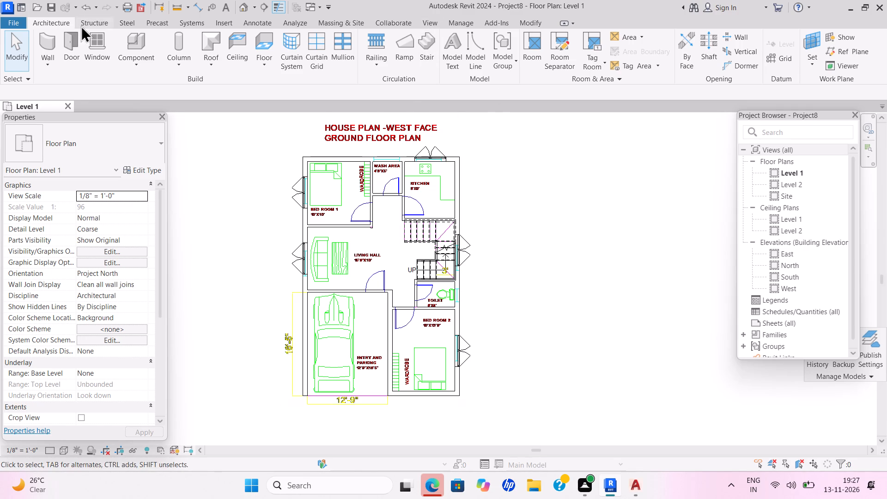
Start loading another window family and browse to ProgramData > Autodesk > RVT 2024 > Libraries > English-Imperial > US > Windows.
click(90, 58)
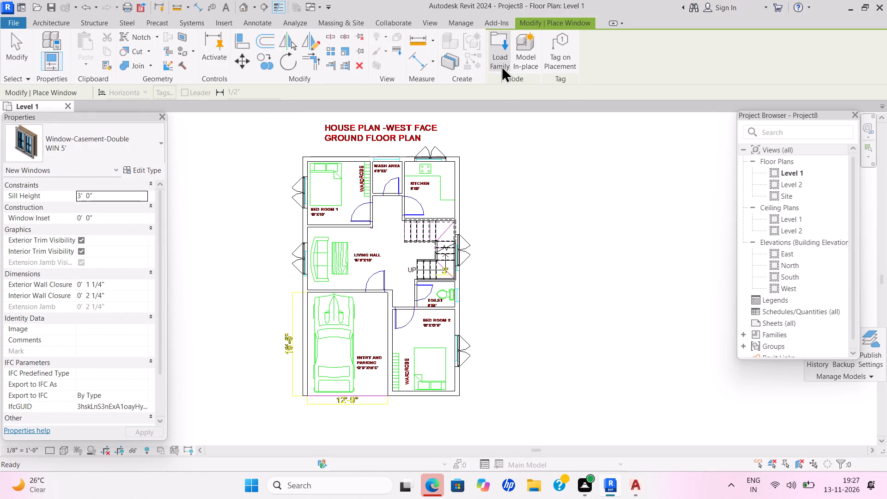
double_click(500, 66)
click(698, 122)
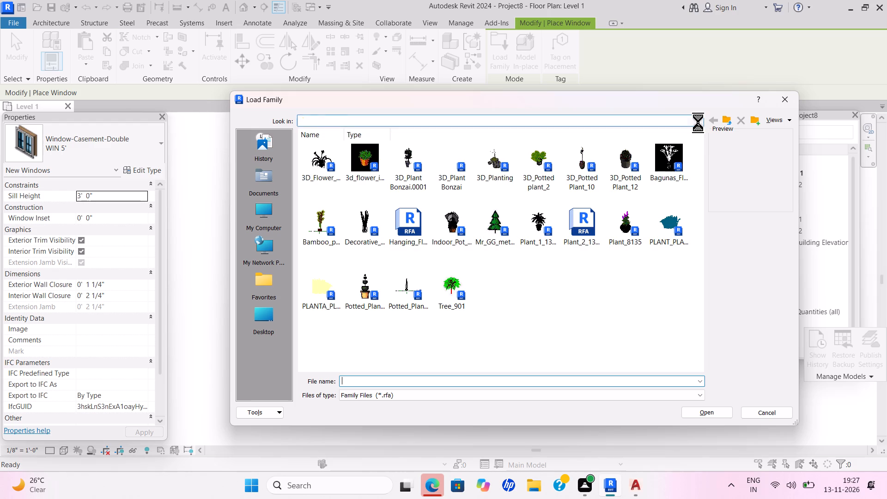
click(437, 140)
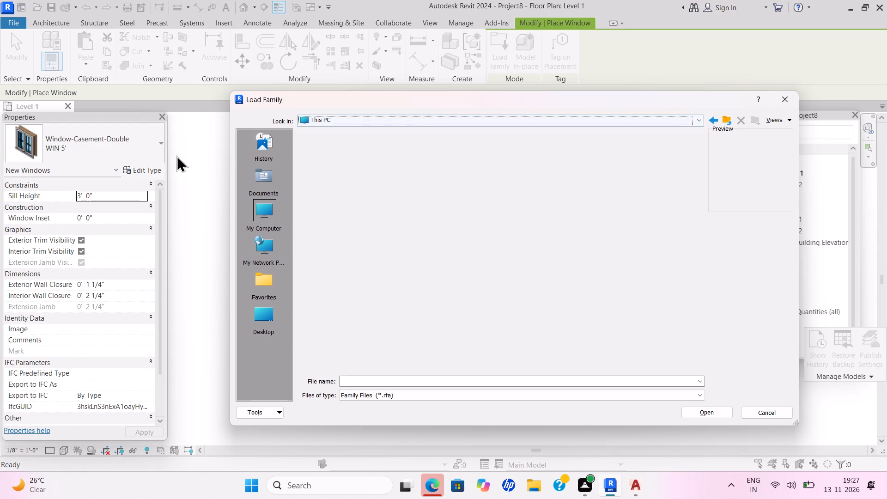
double_click(334, 158)
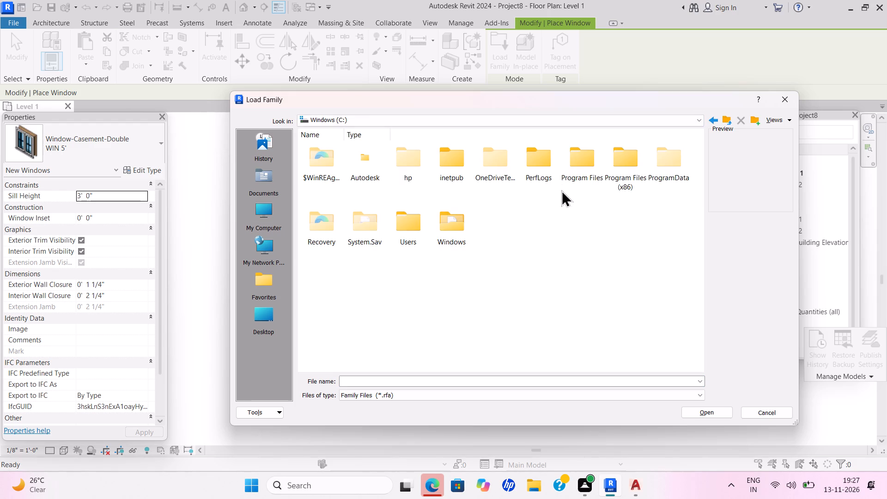
double_click(674, 175)
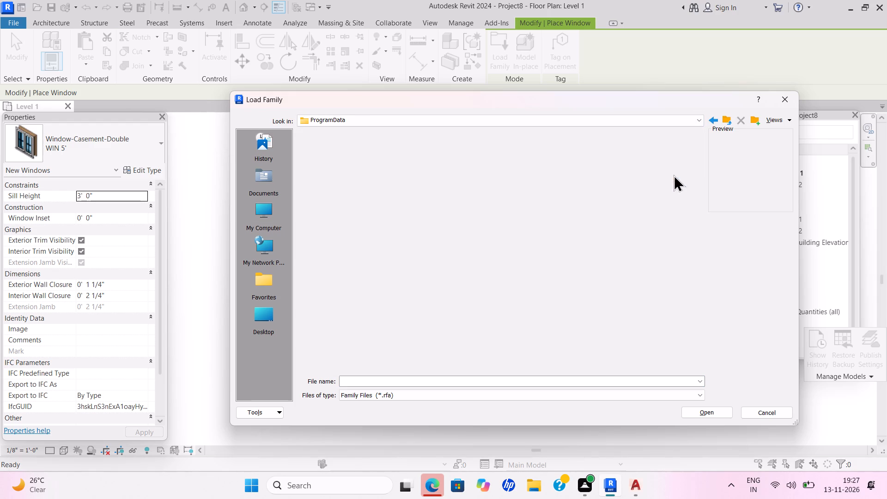
double_click(355, 164)
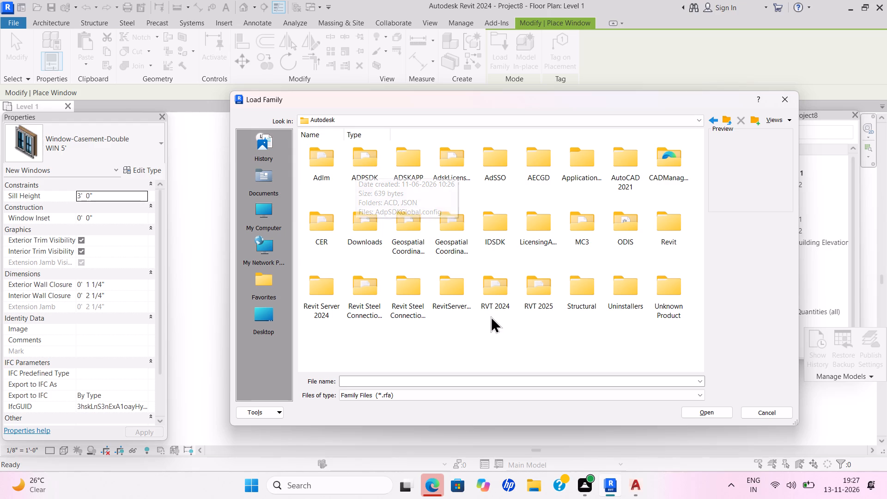
double_click(486, 297)
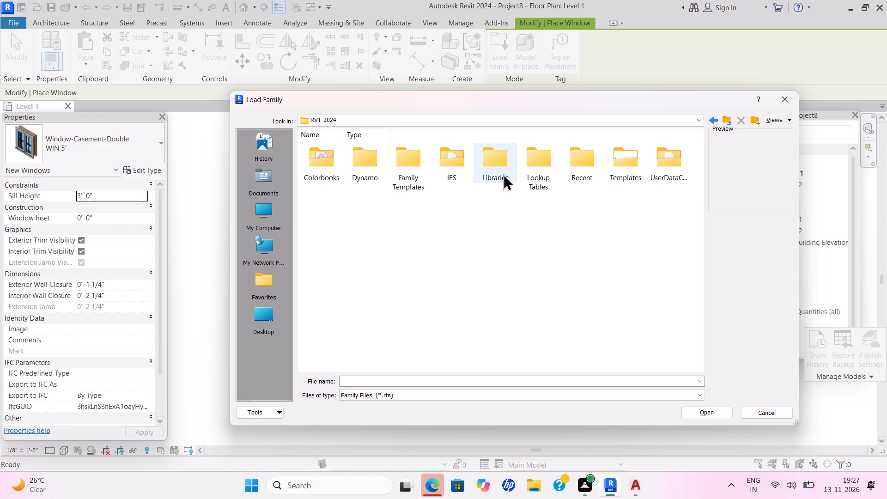
double_click(503, 174)
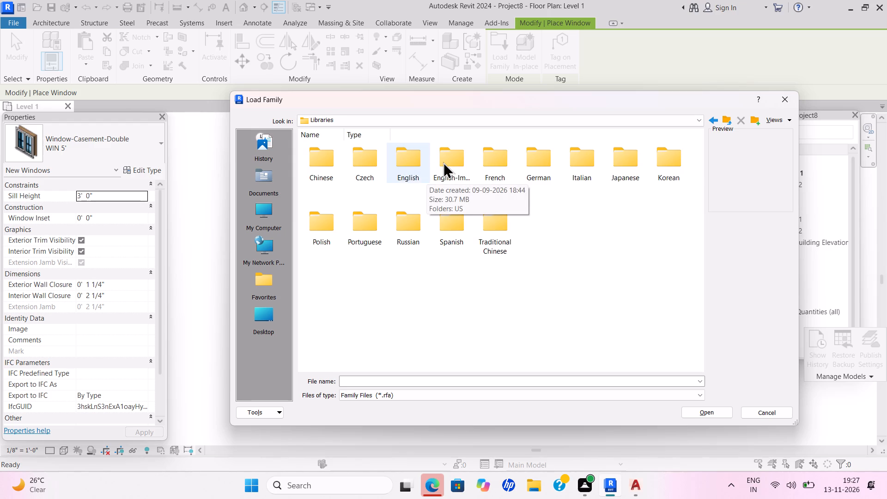
double_click(443, 162)
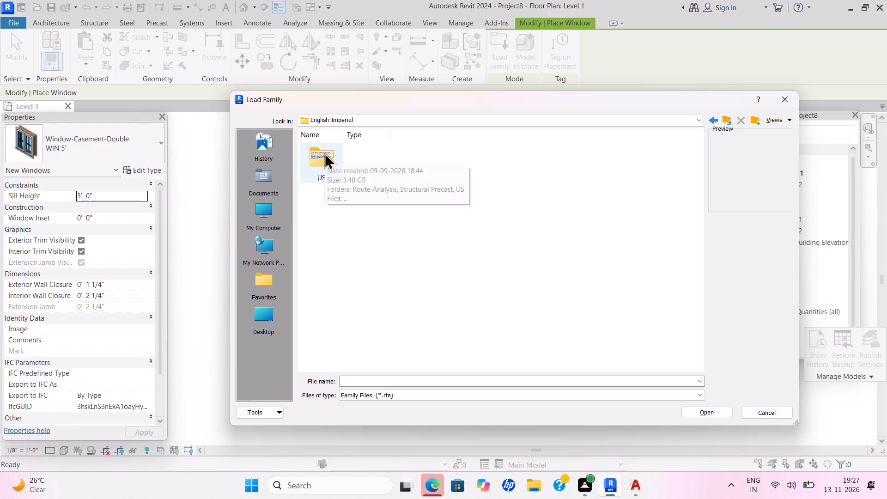
double_click(324, 152)
double_click(401, 168)
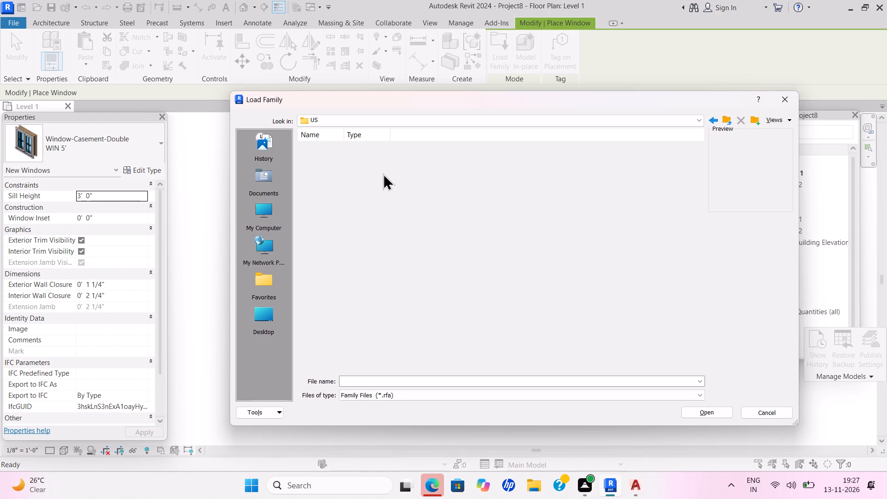
double_click(333, 170)
scroll(519, 269, down, 2)
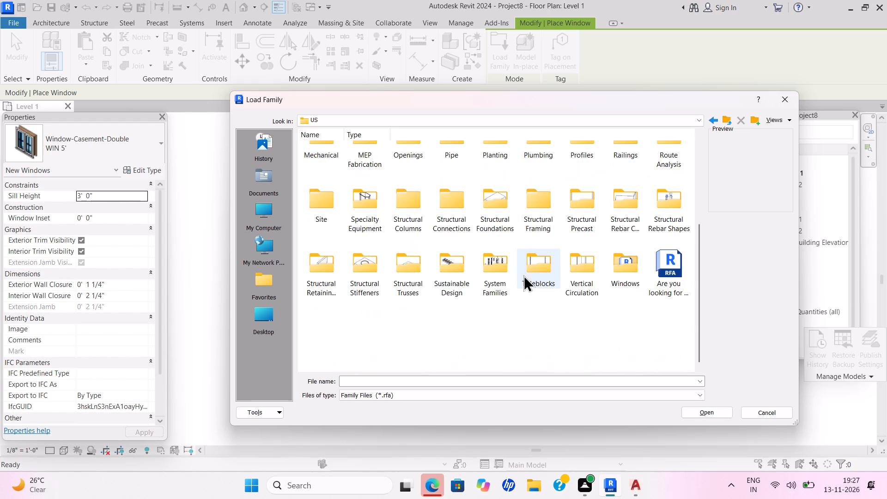
double_click(617, 285)
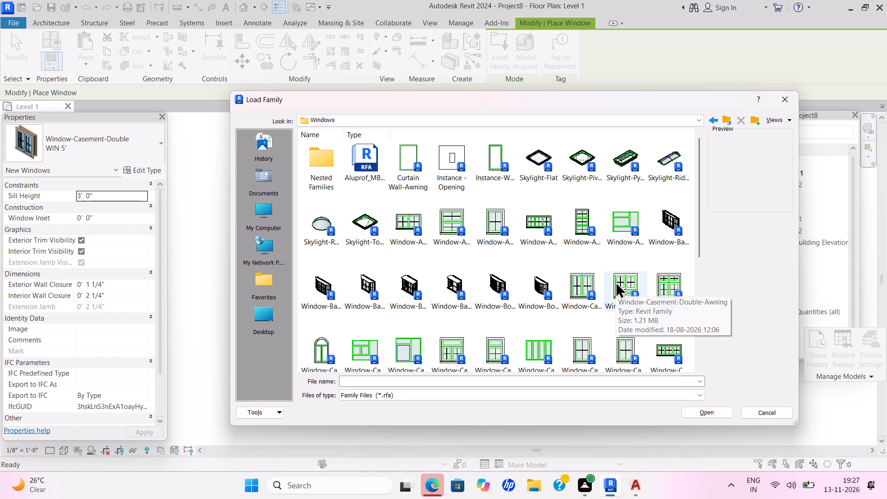
Look through the window families in the folder and load Window-Louvers.
scroll(615, 281, down, 2)
scroll(615, 281, up, 1)
scroll(615, 281, down, 3)
scroll(615, 282, up, 1)
scroll(615, 282, down, 1)
scroll(615, 282, up, 5)
scroll(615, 282, down, 3)
scroll(618, 282, up, 1)
scroll(620, 281, down, 1)
scroll(628, 280, up, 2)
scroll(671, 275, down, 3)
double_click(676, 279)
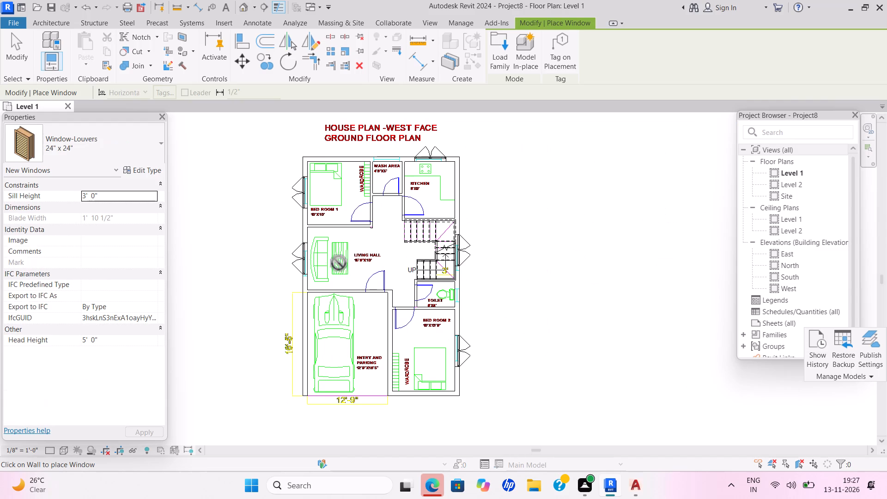
Place a 24" x 24" Window-Louvers with a 7' sill height in the toilet's east exterior wall.
click(123, 198)
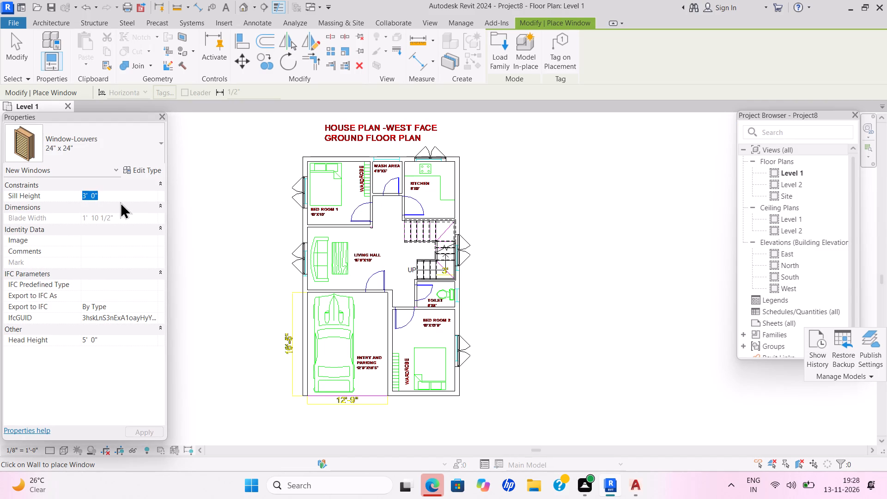
key(BackSpace)
key(7)
key(apostrophe)
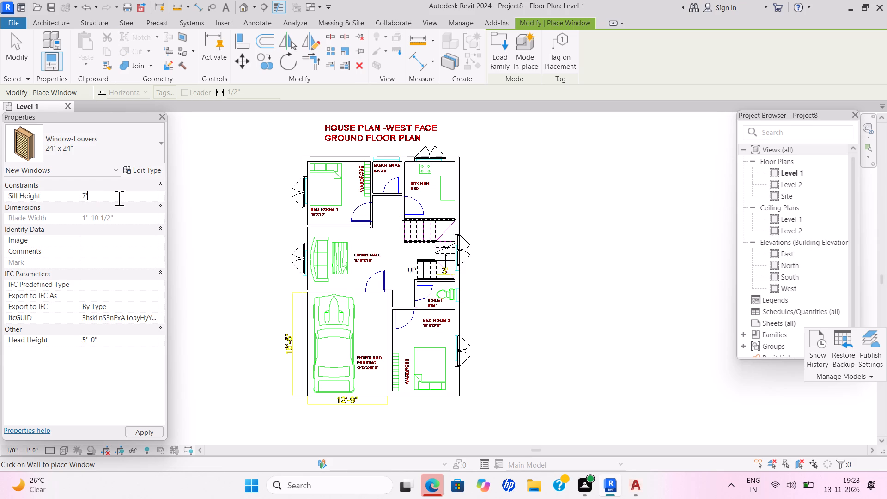
key(Return)
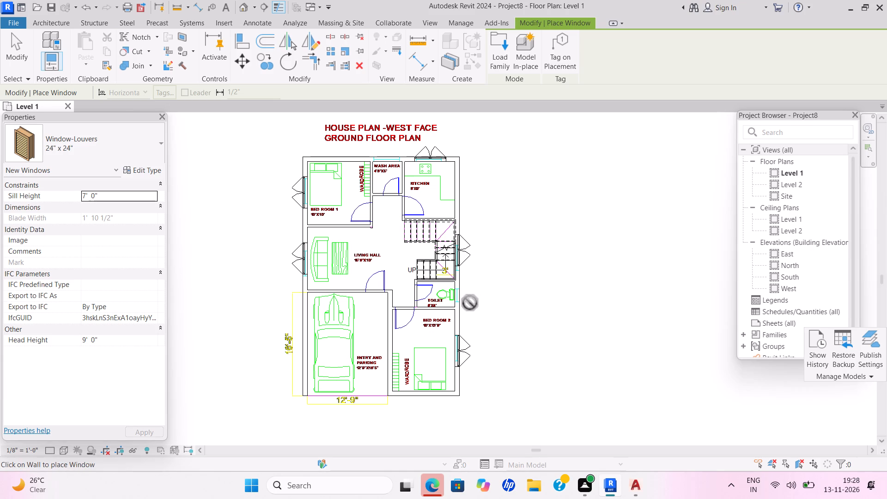
click(456, 298)
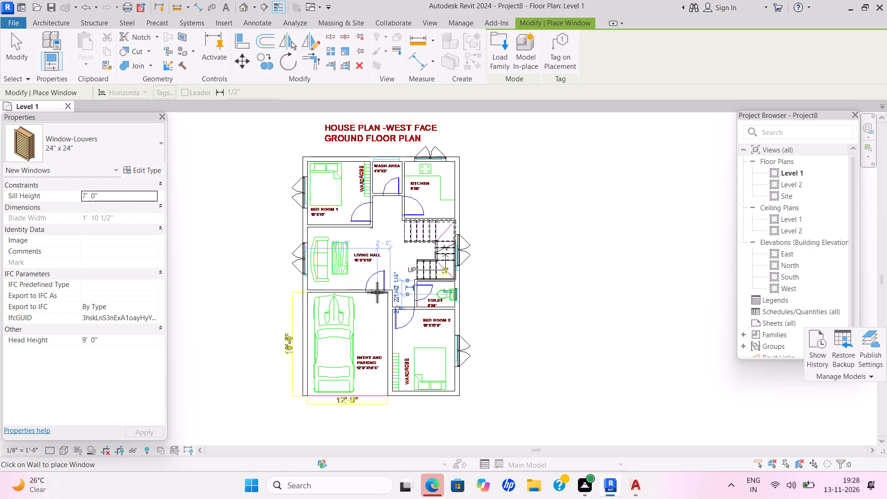
key(Escape)
key(Escape)
key(Escape)
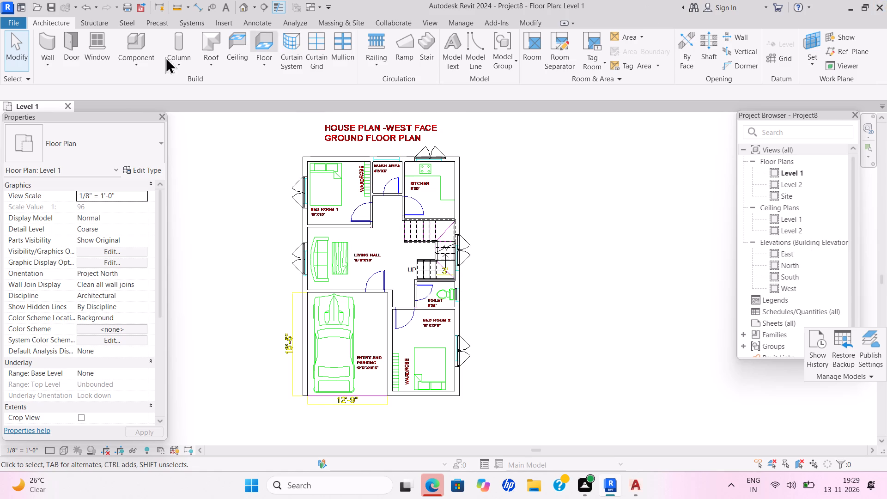
Start placing a door and duplicate the Single-Flush 36" x 84" type as DOOR 3'6".
click(72, 52)
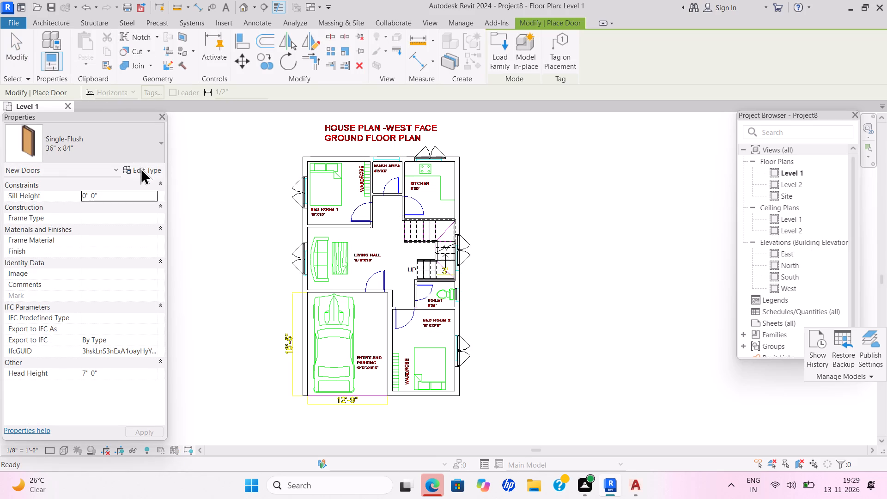
click(140, 168)
click(760, 114)
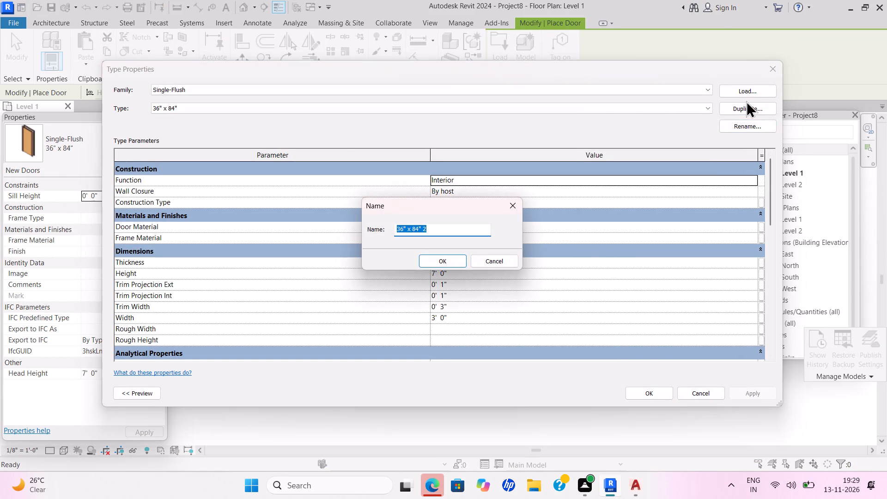
key(BackSpace)
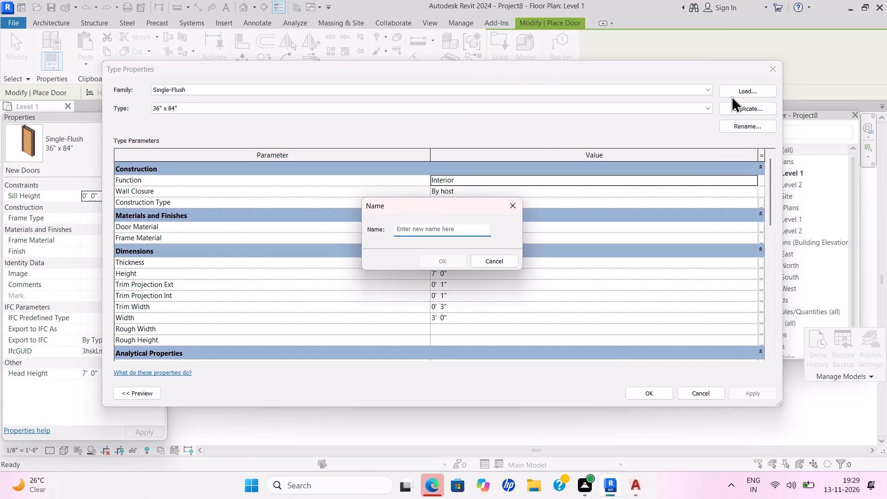
text(DOO)
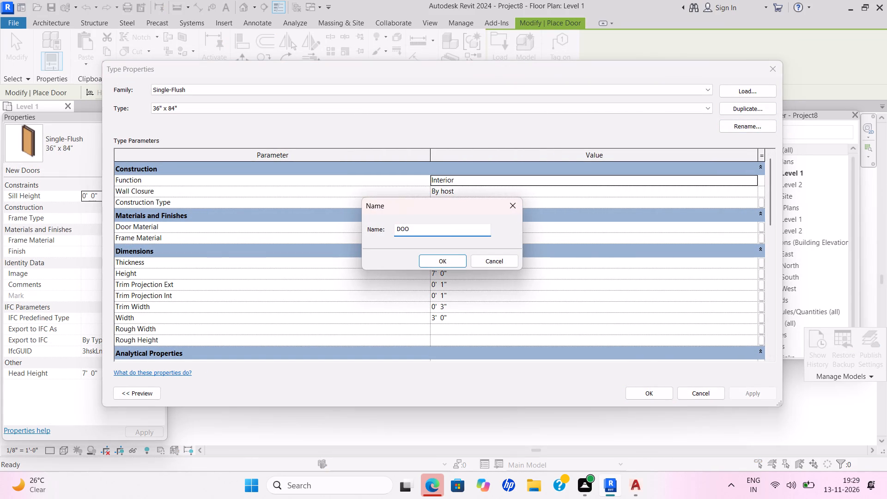
key(r)
key(space)
text(3')
text(6")
key(Return)
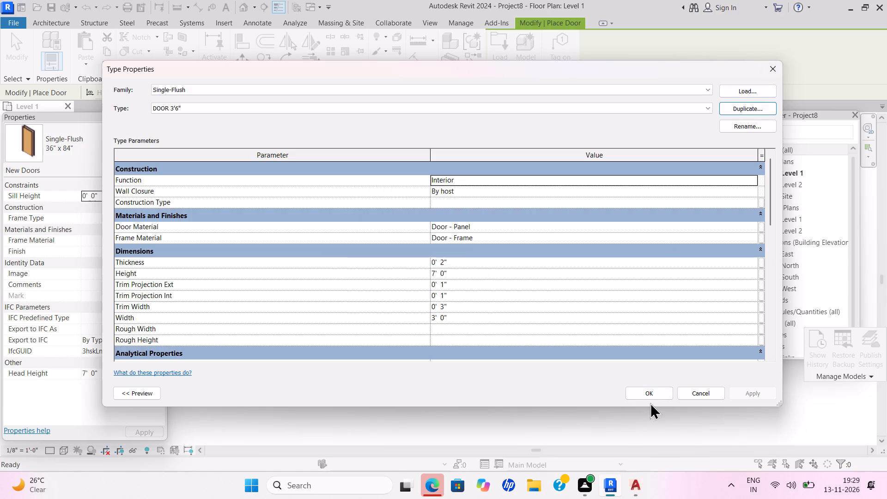
click(650, 390)
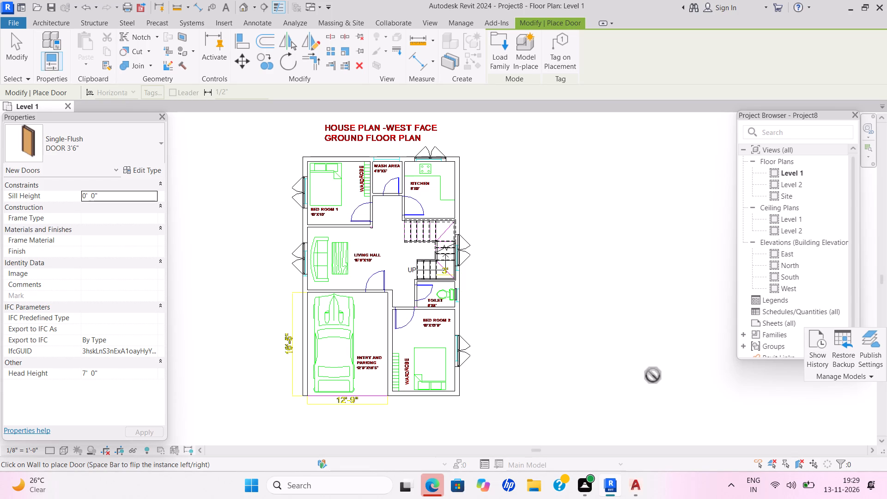
Switch back to the Single-Flush 36" x 84" door type and duplicate it as DOOR 3'.
click(162, 144)
click(94, 298)
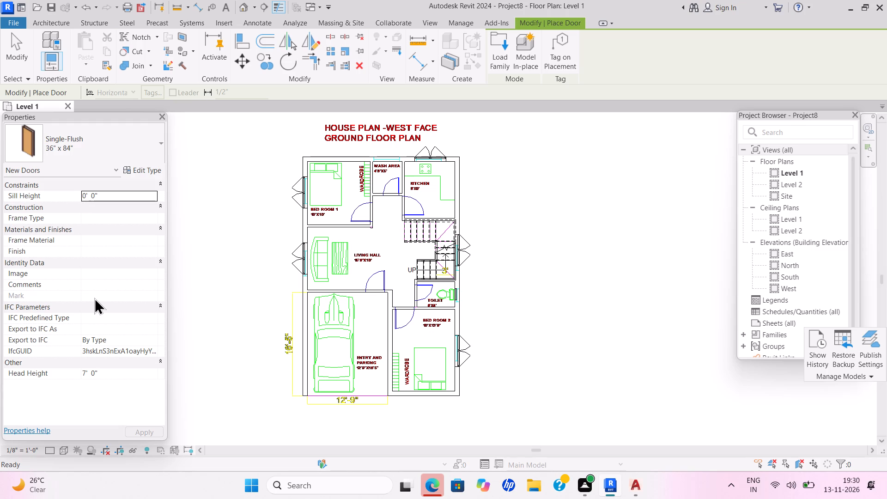
click(142, 170)
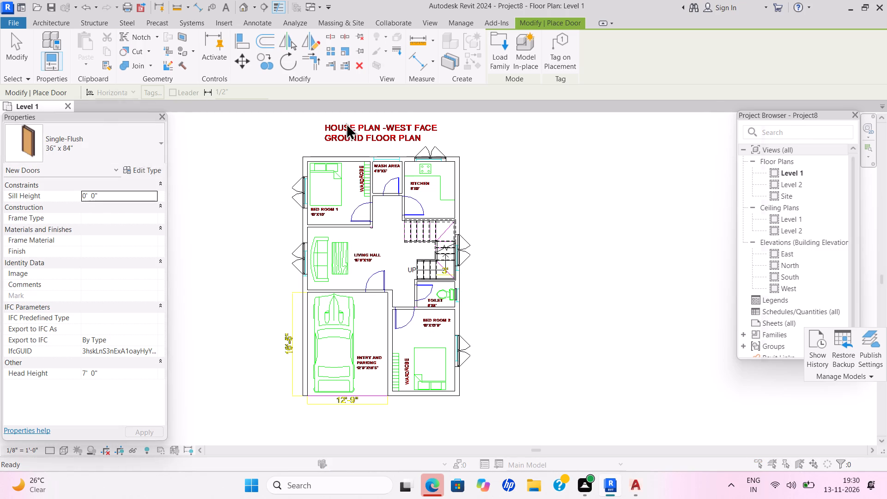
click(738, 107)
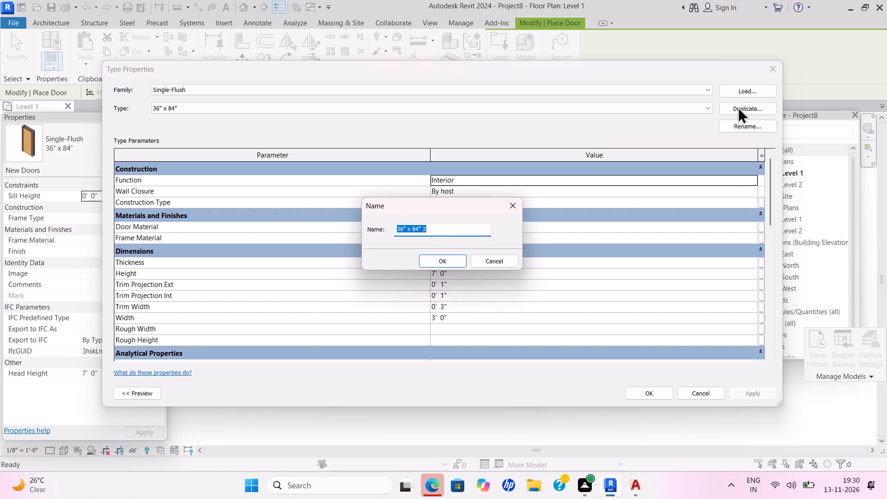
key(BackSpace)
text(DOOR)
key(space)
text(3')
key(Return)
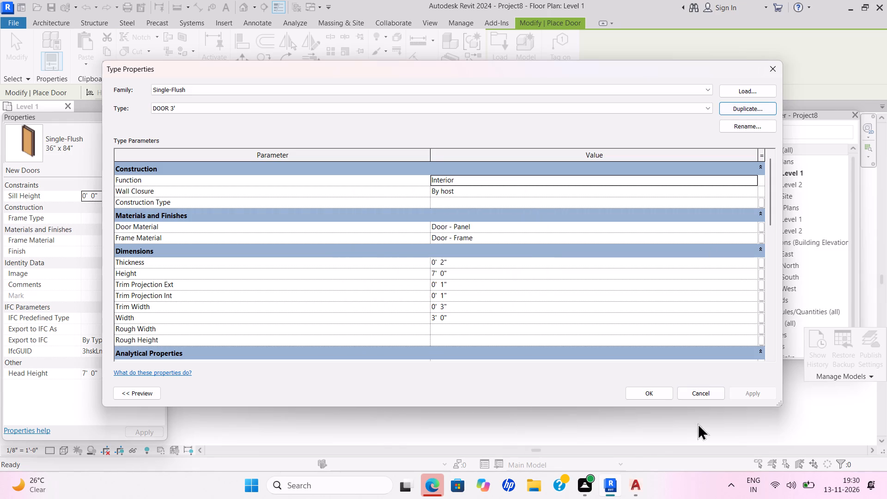
click(634, 397)
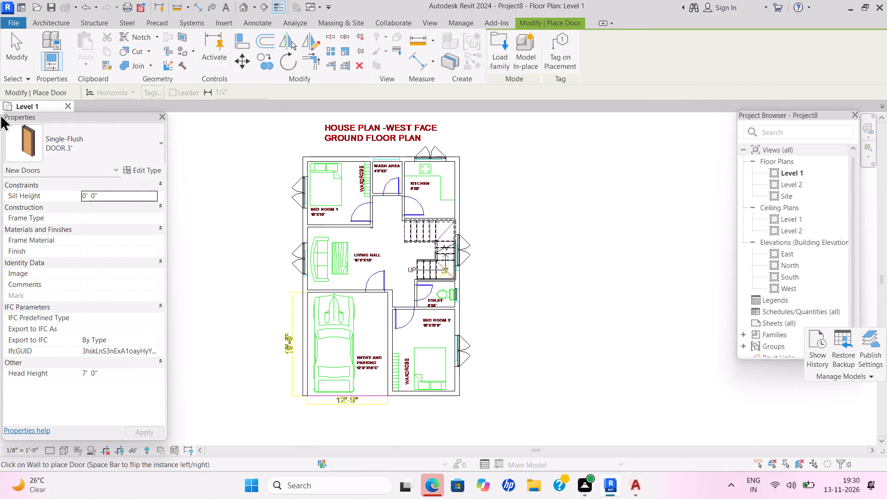
Duplicate the Single-Flush 36" x 84" door type again as DOOR 2'6" and set its width to 2' 6".
click(165, 141)
click(152, 149)
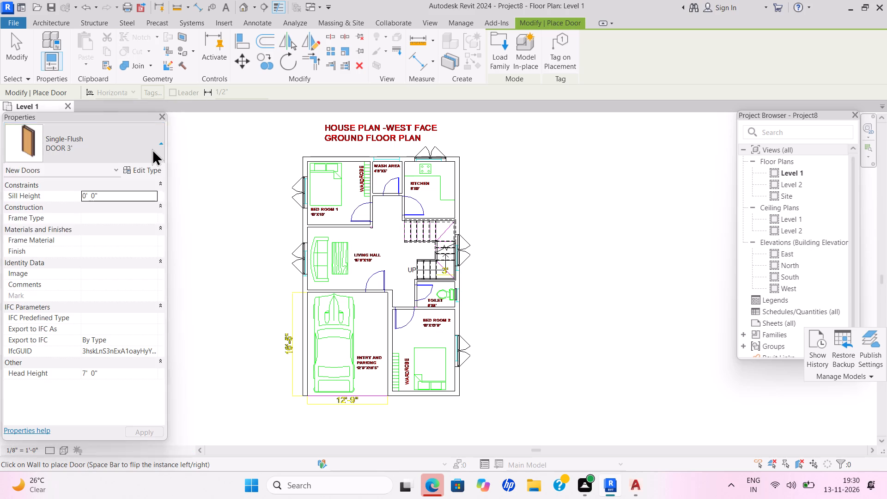
click(74, 294)
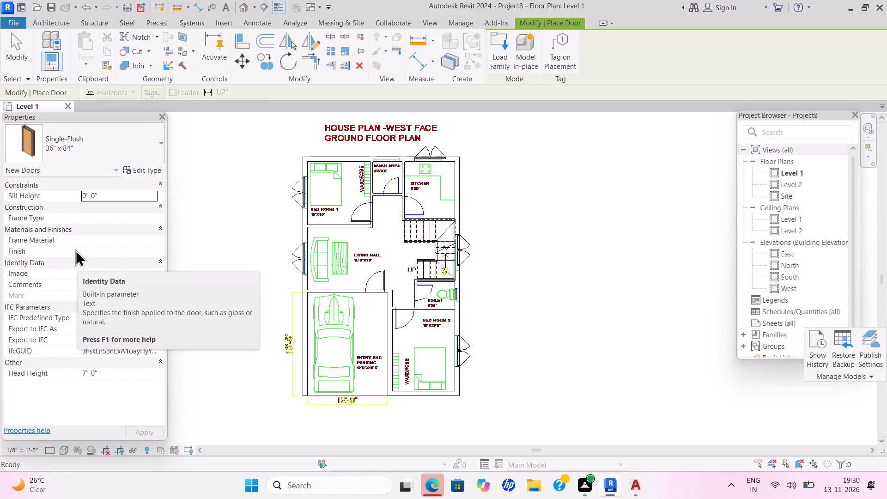
click(139, 171)
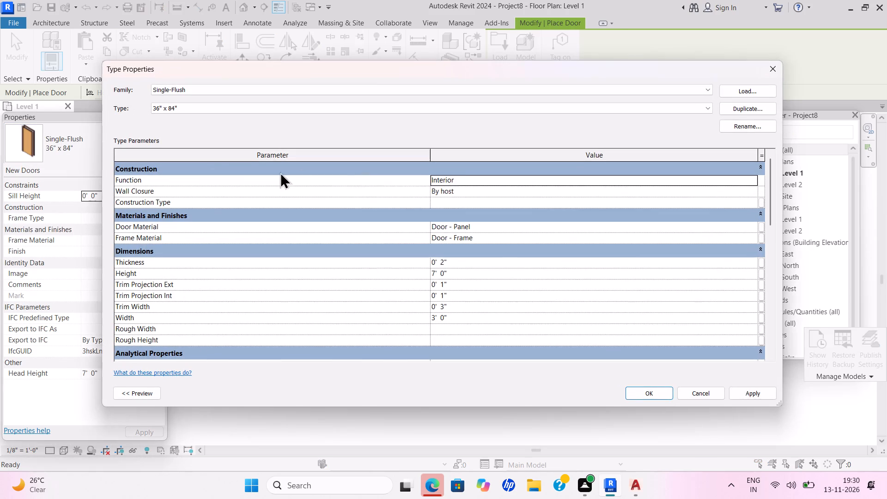
click(736, 112)
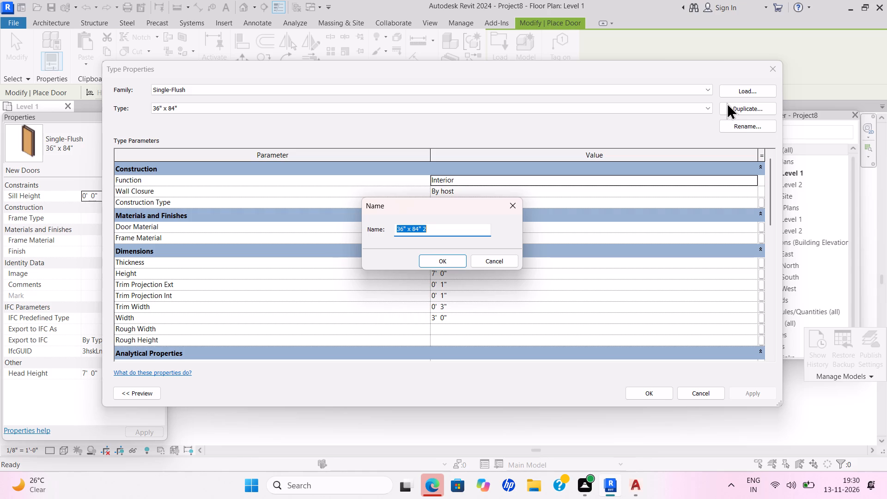
key(BackSpace)
text(DOOR)
key(space)
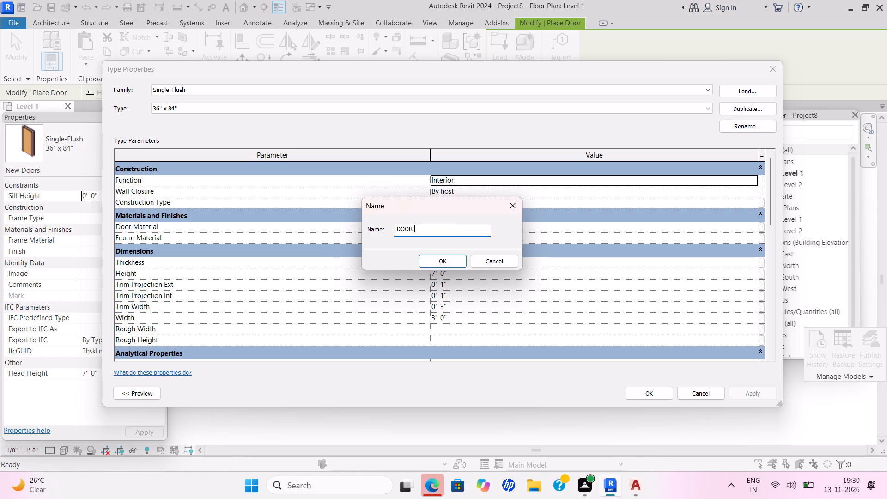
text(2')
text(6")
key(Return)
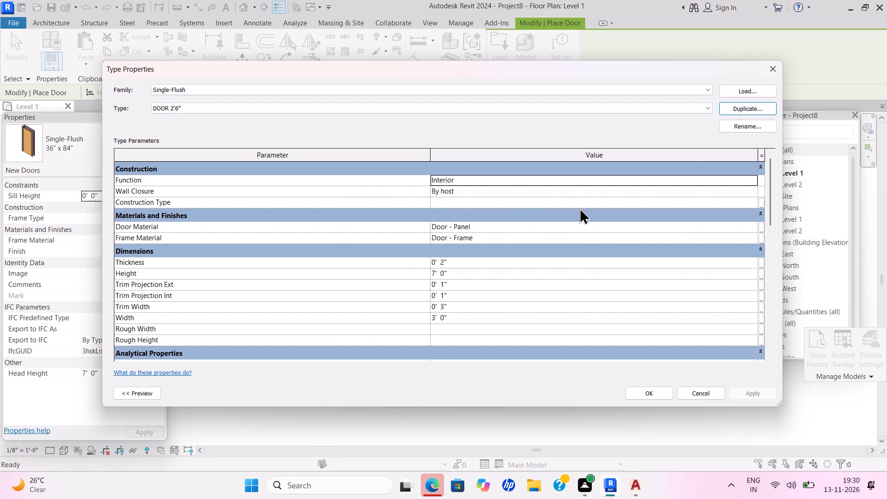
click(474, 320)
key(BackSpace)
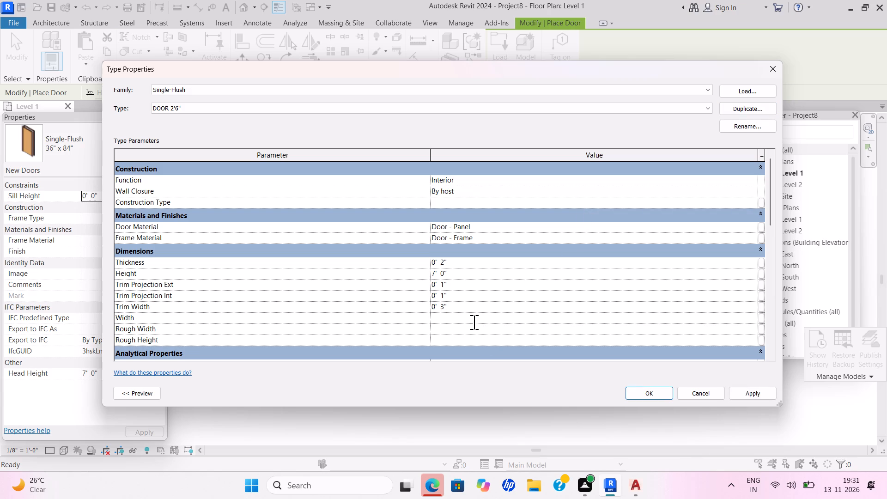
text(2')
text(6")
key(Return)
click(648, 389)
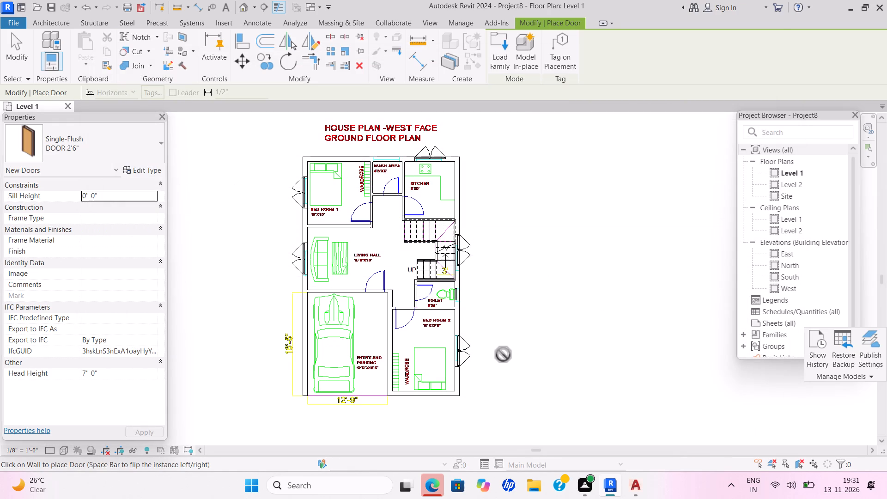
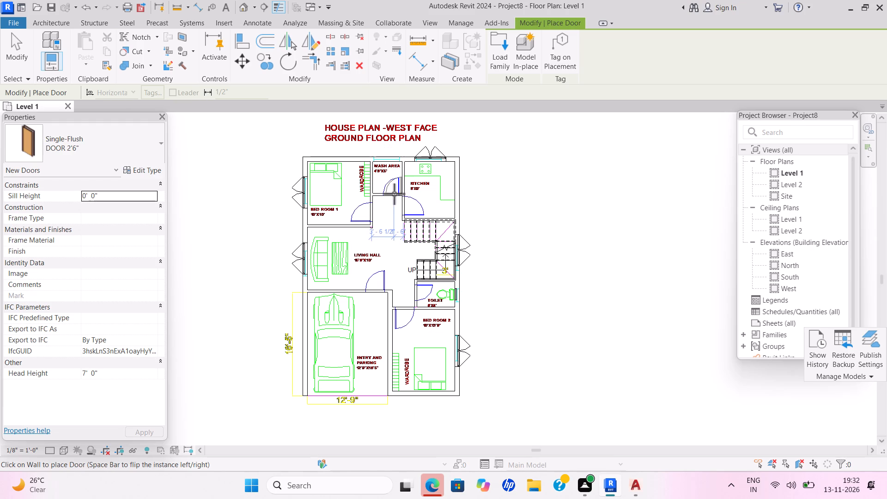
Place a DOOR 2'6" in the wash area's lower wall at the door opening shown on the plan.
click(393, 194)
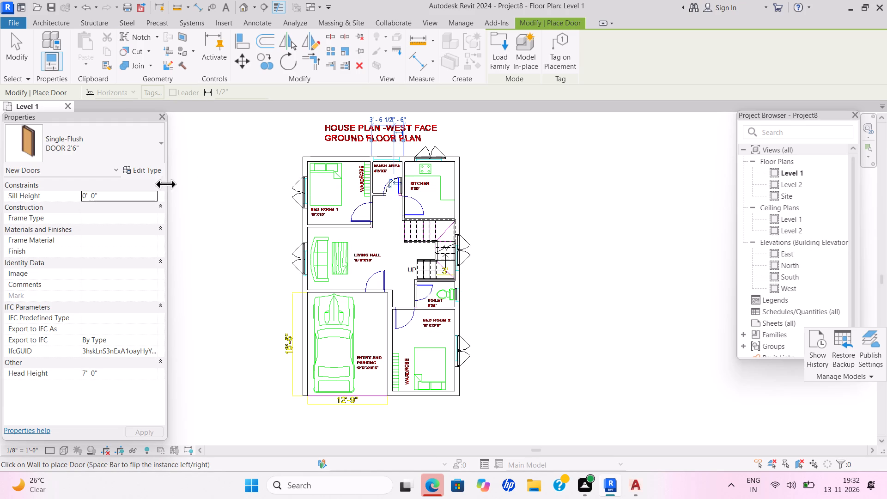
Place DOOR 3' doors for the kitchen, Bed Room 1 and Bed Room 2, matching the plan's door swings.
click(156, 146)
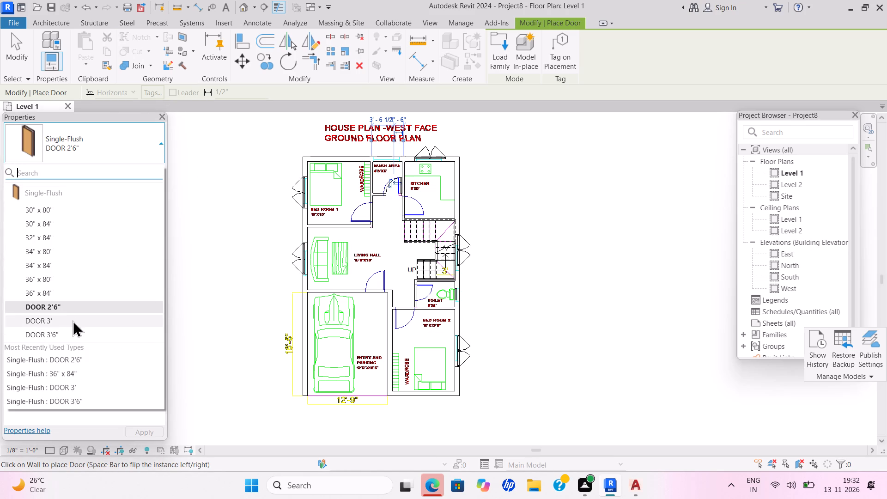
click(73, 320)
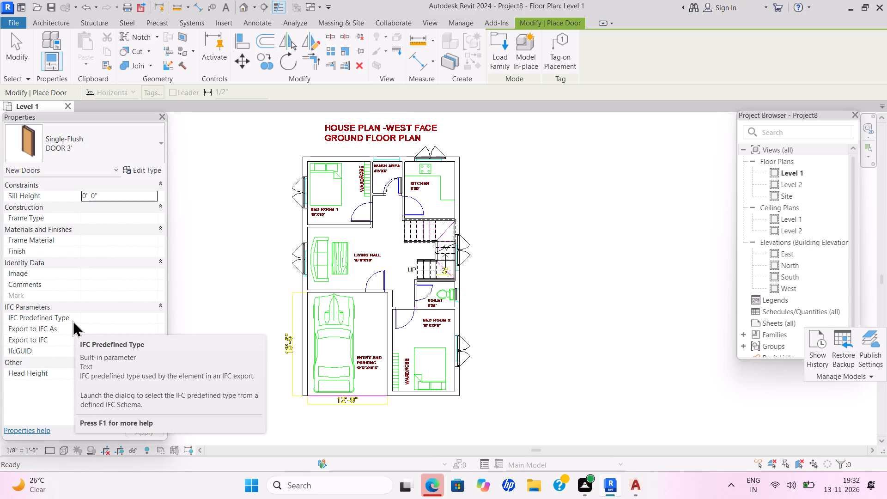
click(409, 206)
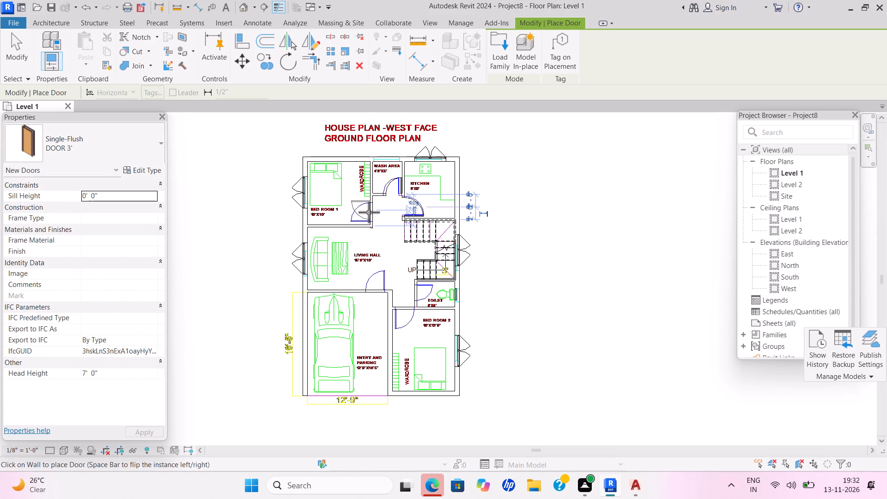
key(space)
click(368, 213)
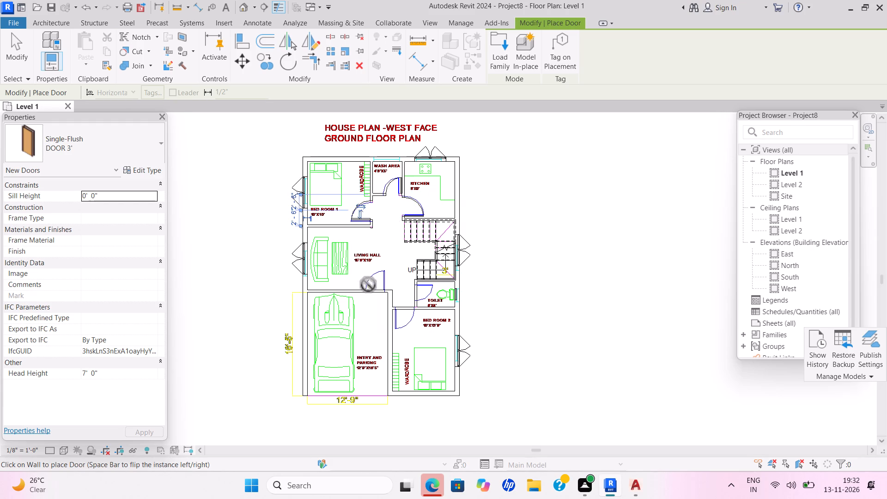
key(space)
click(400, 310)
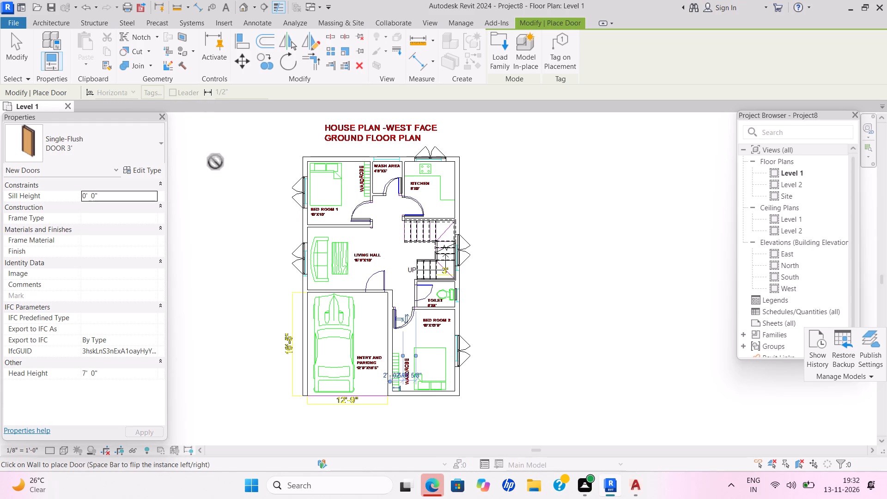
Place a DOOR 2'6" in the toilet's west wall, oriented to match the plan's door swing.
click(160, 146)
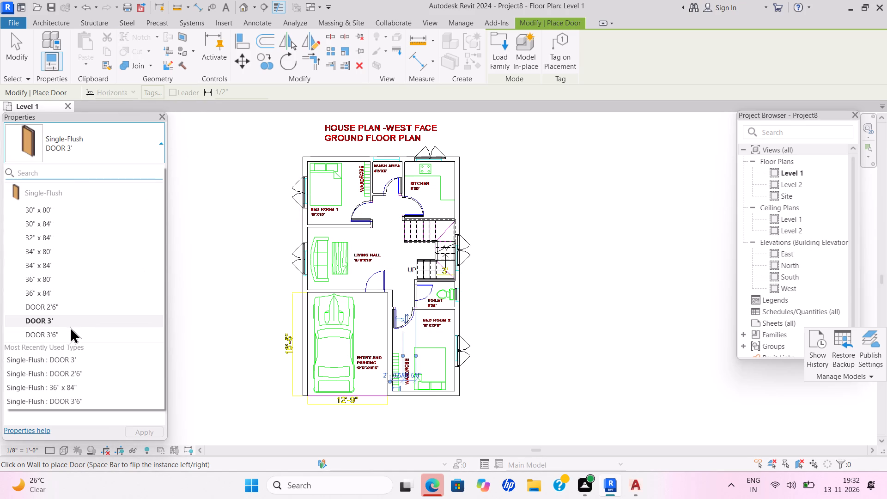
click(69, 308)
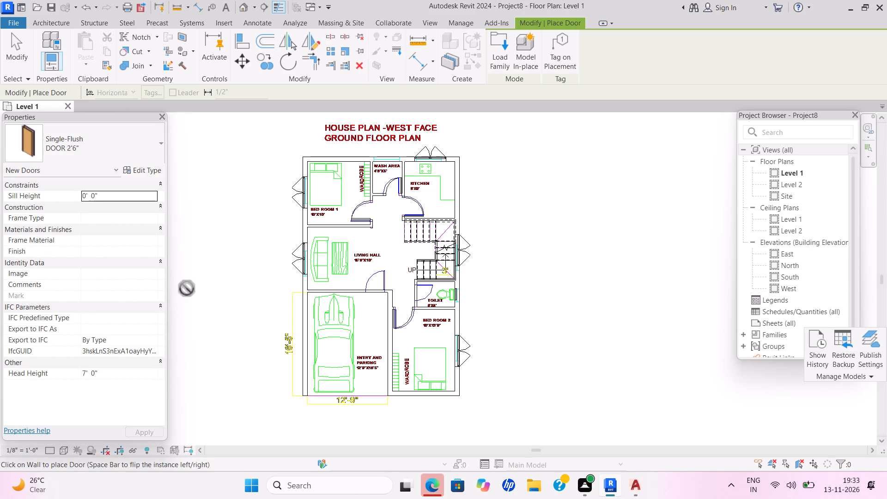
key(space)
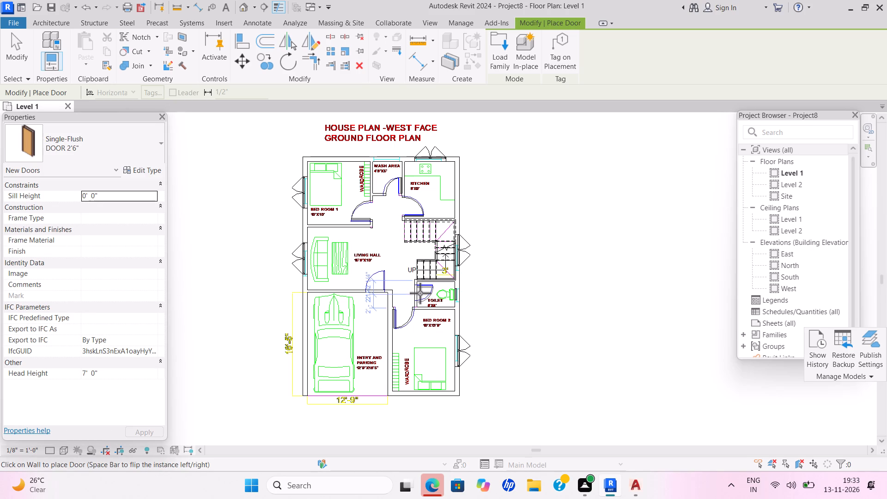
click(420, 293)
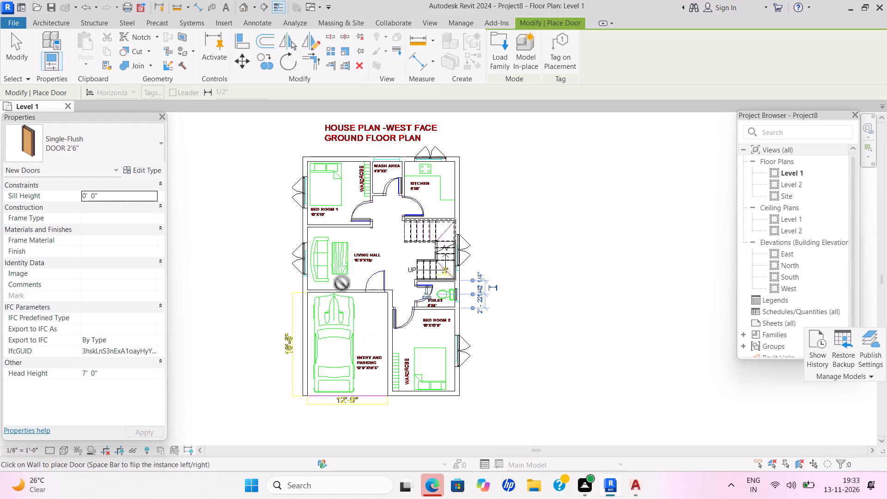
Place a DOOR 3'6" in the wall between the living hall and the entry and parking area.
click(163, 140)
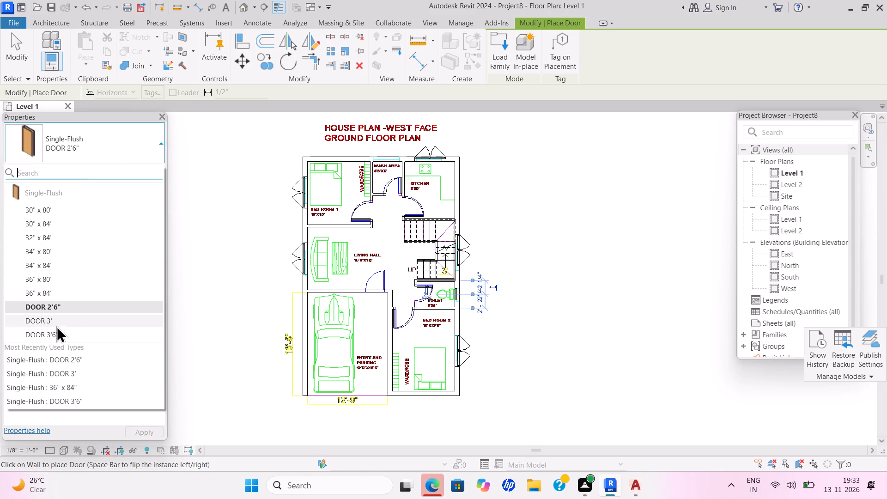
click(56, 335)
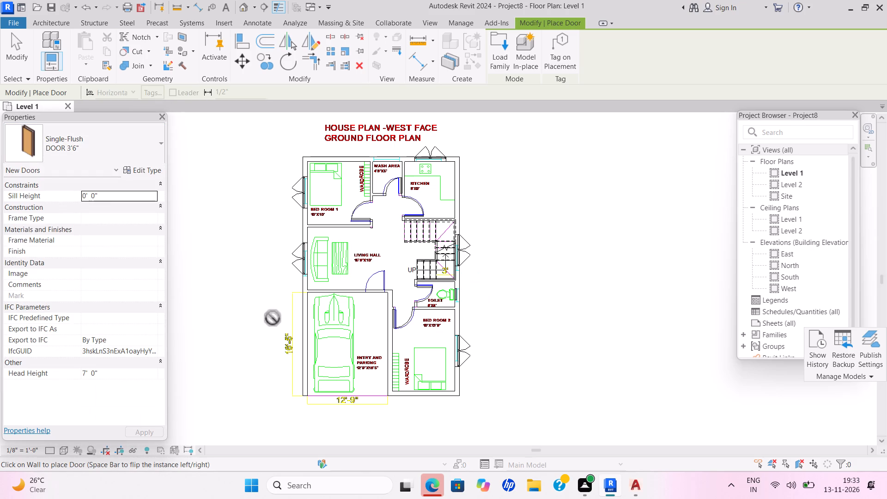
click(374, 289)
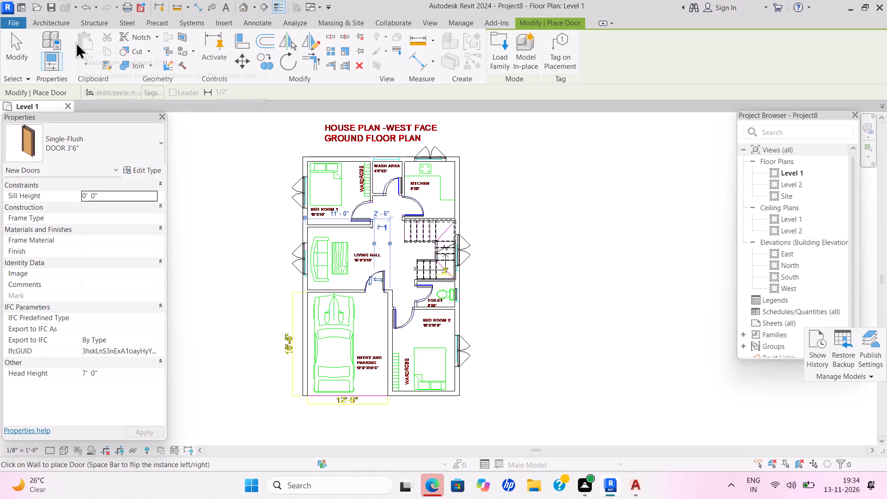
key(Escape)
key(Escape)
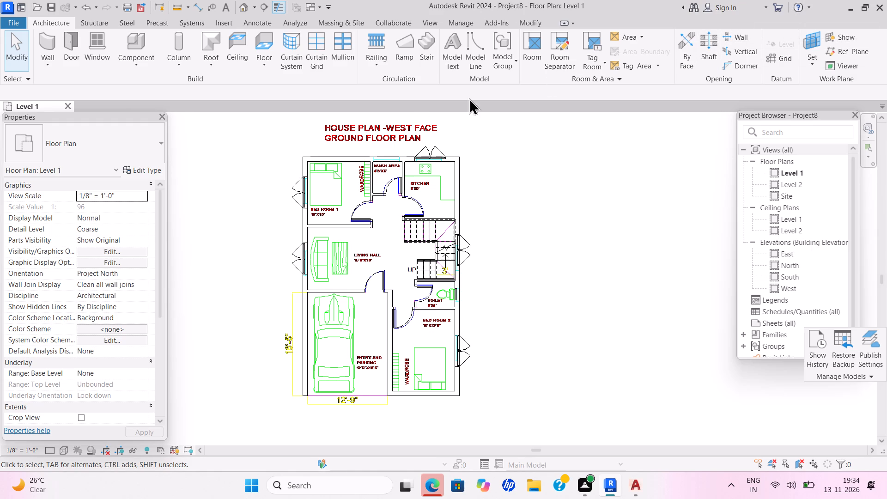
Load the Bed_17739 family as a component from the beds folder inside Documents' 6ESwertyuio folder.
click(127, 64)
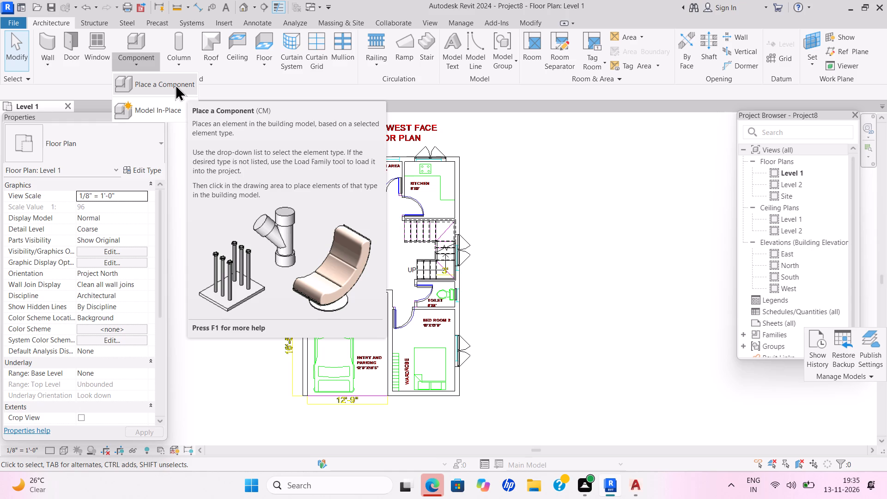
click(175, 84)
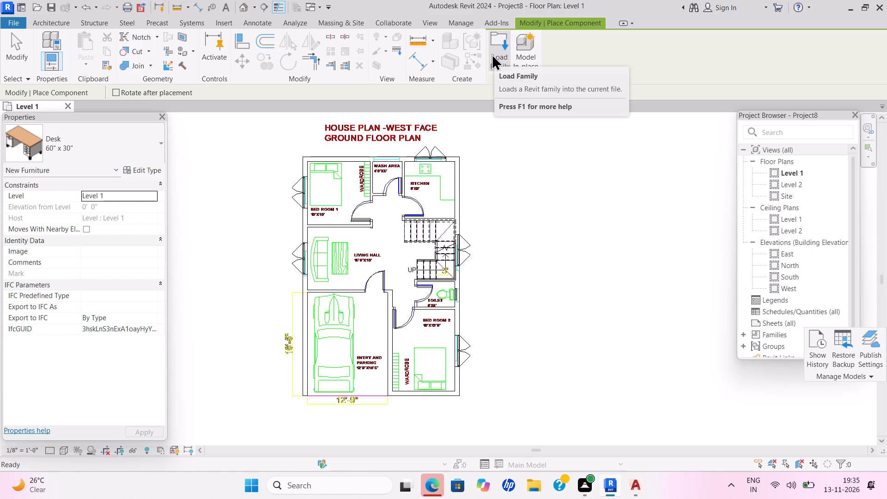
double_click(492, 54)
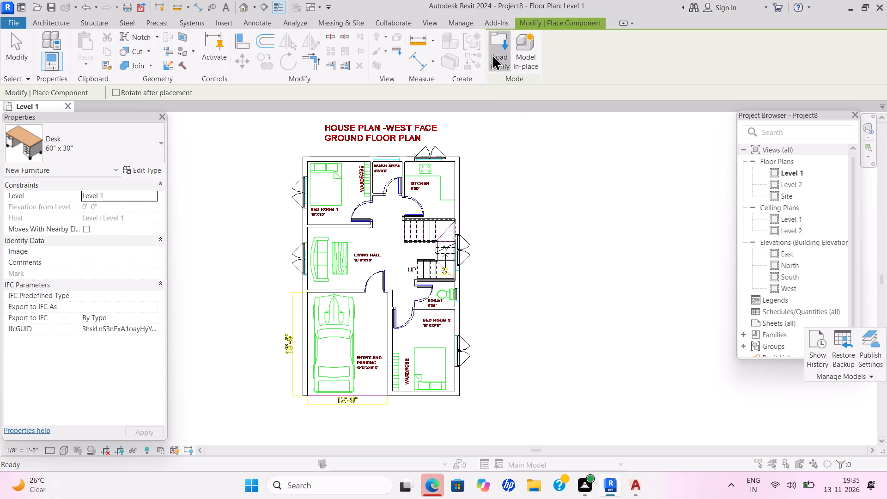
double_click(257, 178)
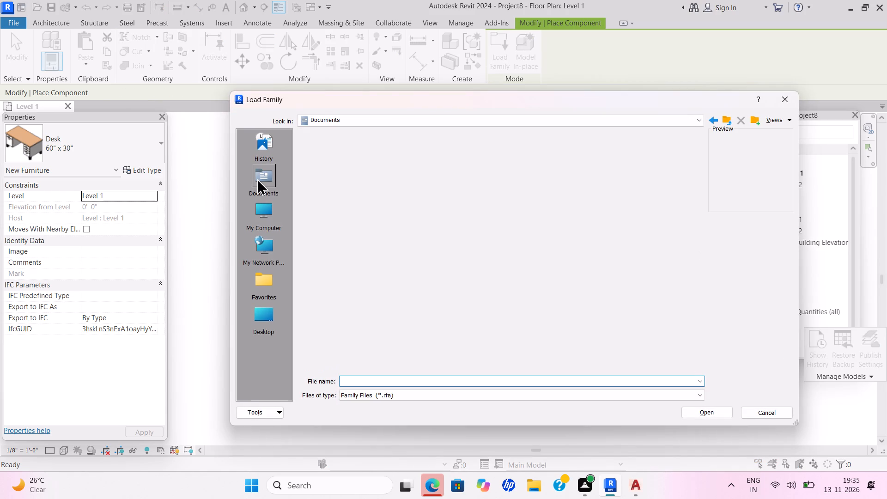
double_click(328, 173)
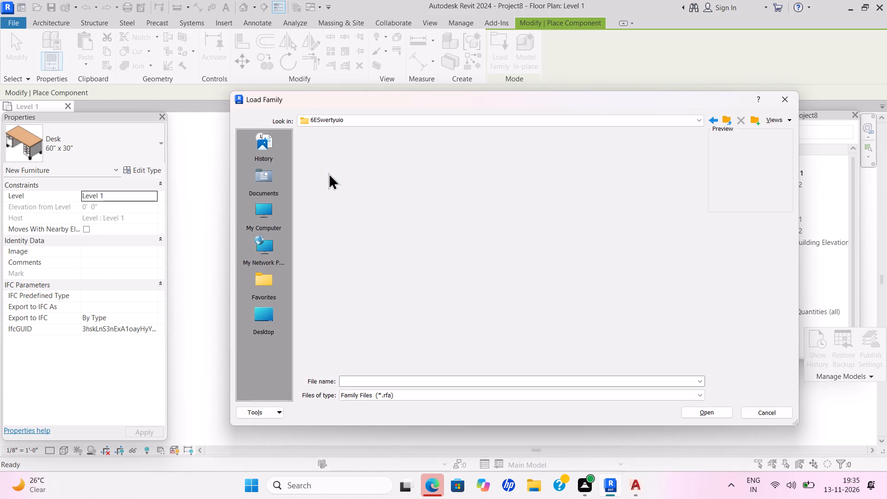
double_click(368, 178)
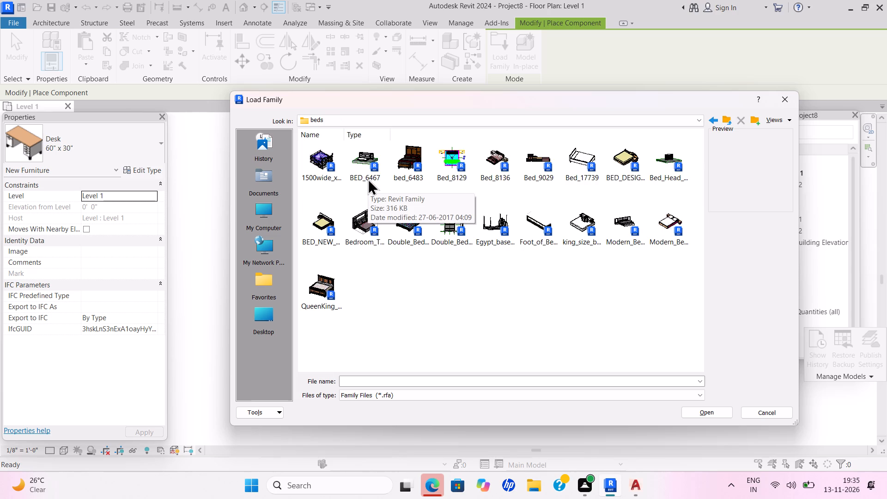
double_click(577, 165)
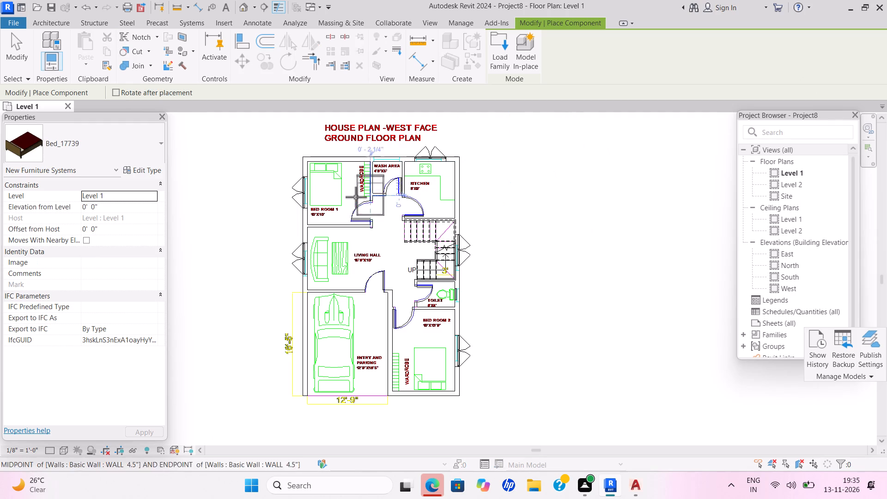
Place a Bed_17739 over the plan's bed outline in Bed Room 1 and another in Bed Room 2.
click(325, 185)
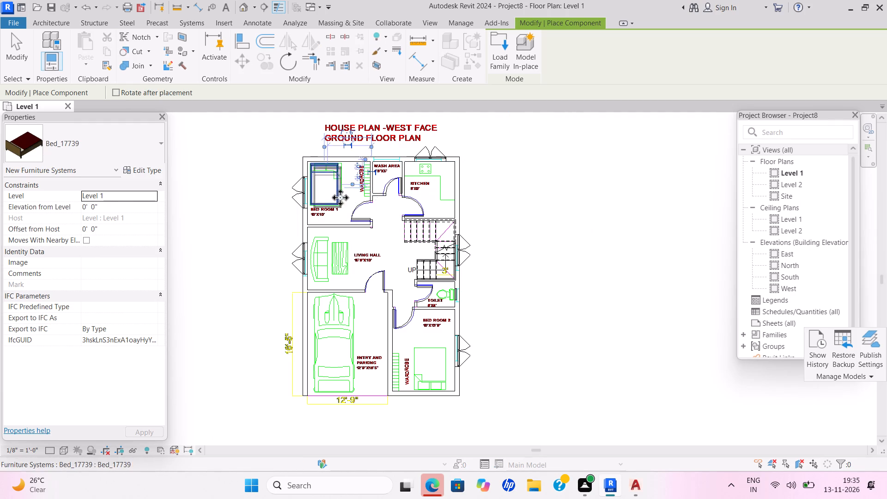
key(space)
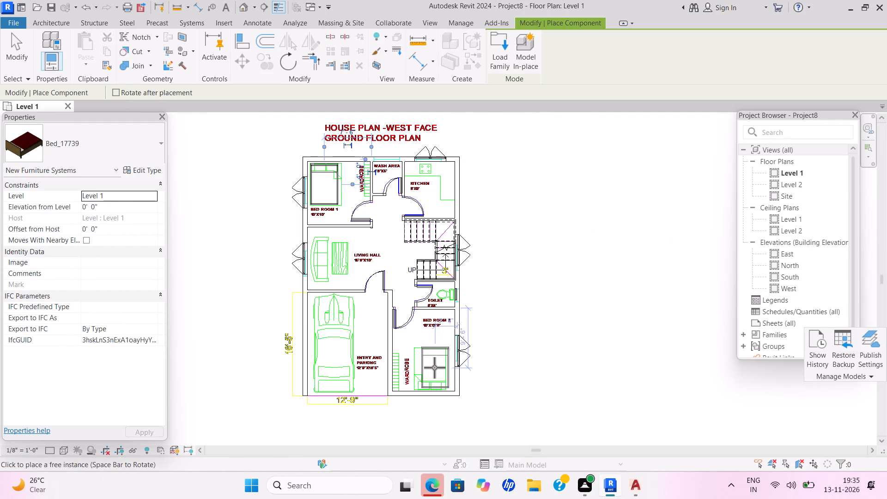
key(space)
click(434, 367)
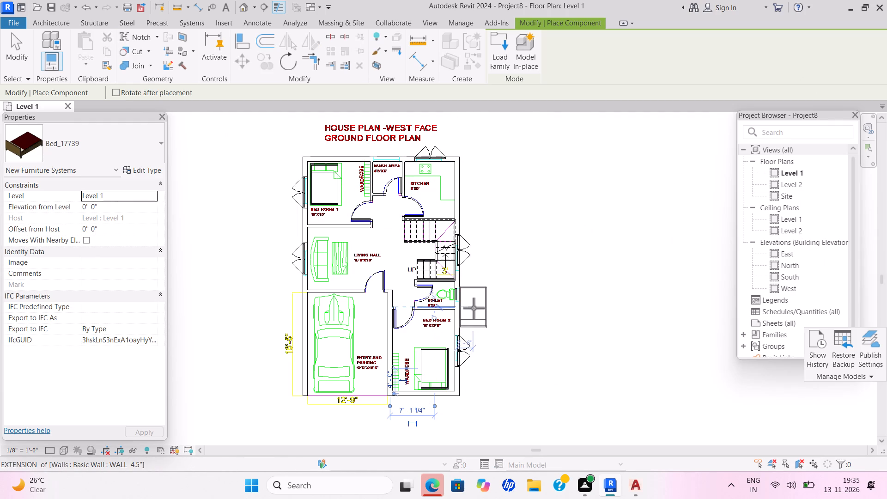
key(Escape)
key(Escape)
key(Escape)
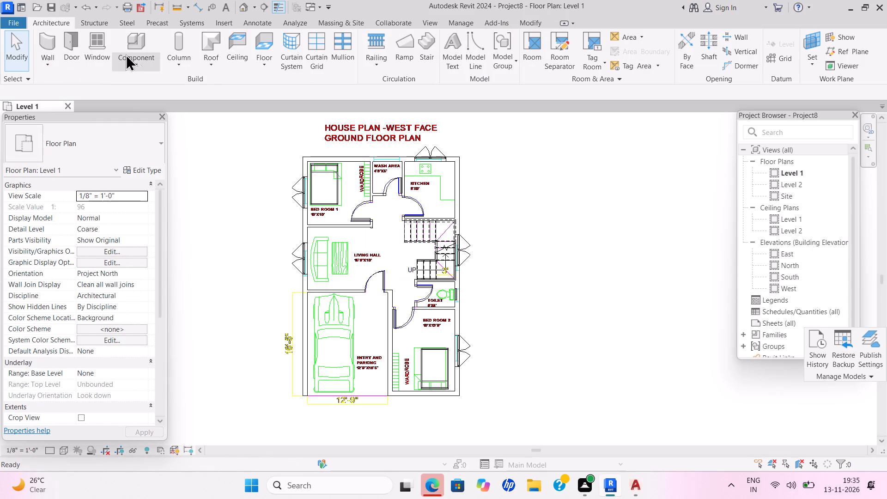
key(Escape)
key(Escape)
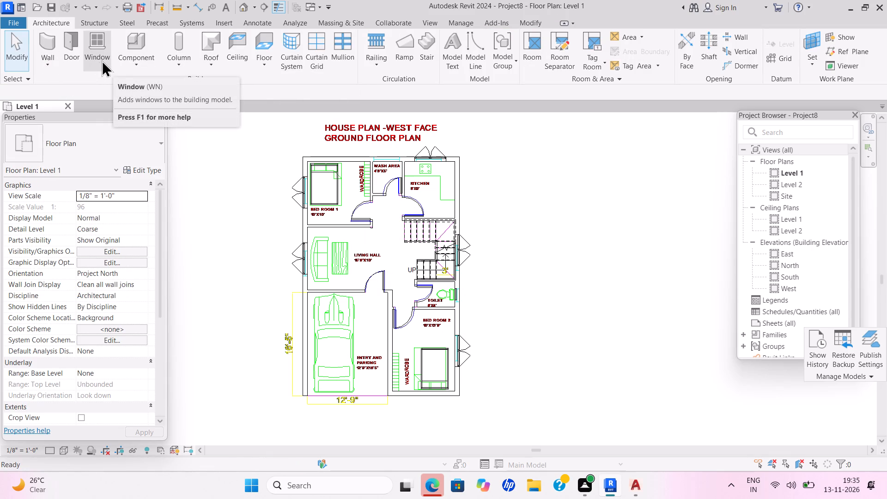
Load the Modern_Couch_11512 family as a component from the sofa folder inside Documents' 6ESwertyuio folder.
click(136, 62)
click(151, 81)
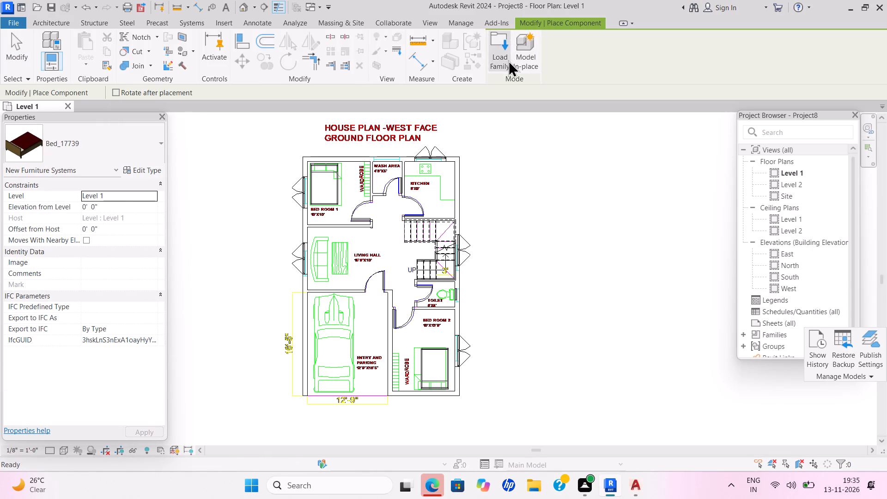
double_click(508, 60)
double_click(276, 185)
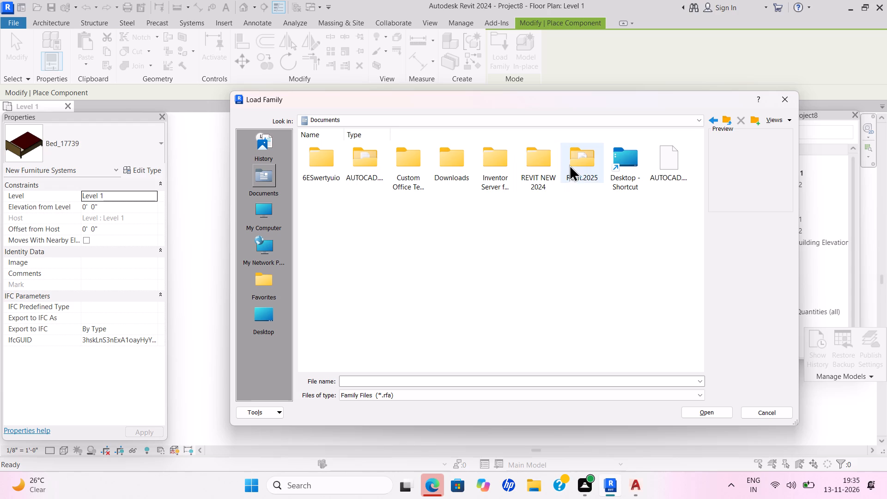
double_click(328, 172)
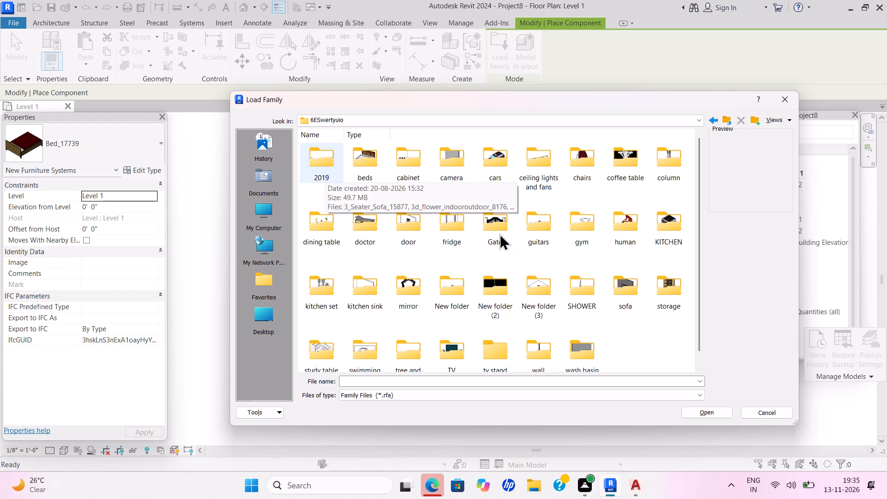
double_click(620, 286)
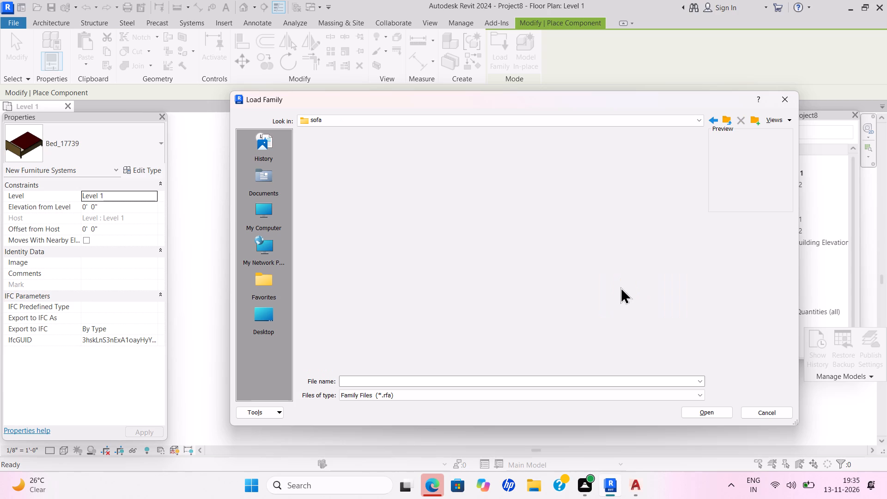
double_click(398, 230)
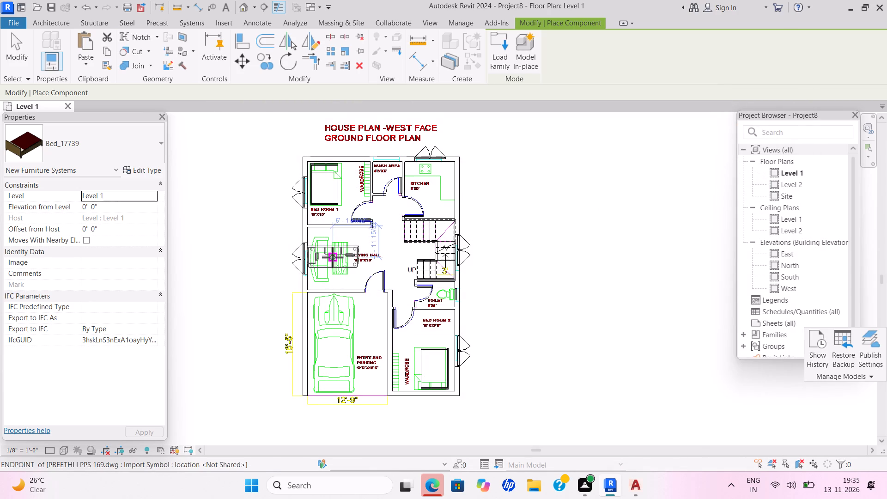
Place the Modern_Couch_11512, rotated to run along the living hall's west wall, over the plan's sofa outline.
key(space)
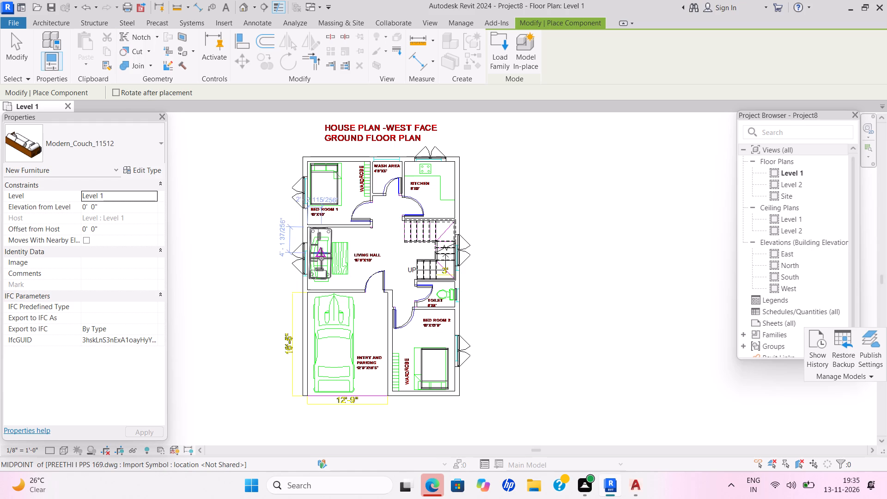
click(321, 258)
key(Escape)
key(Escape)
key(Escape)
key(Escape)
key(Escape)
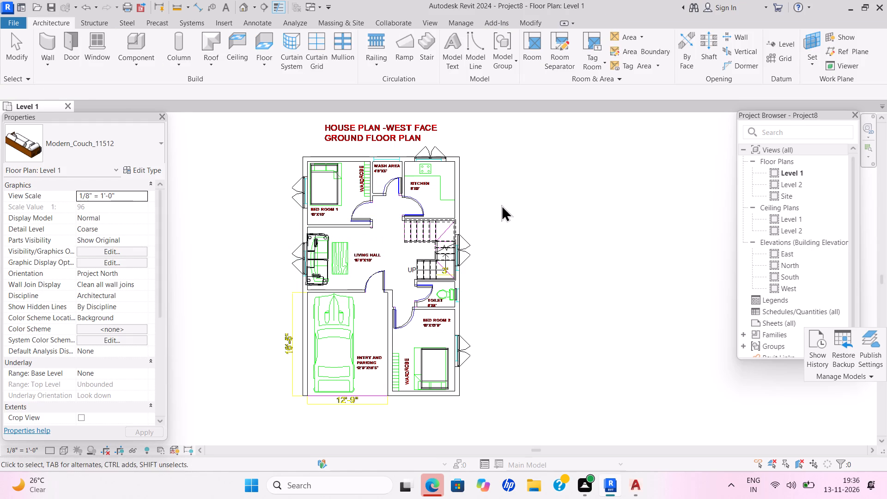
key(Escape)
key(Escape)
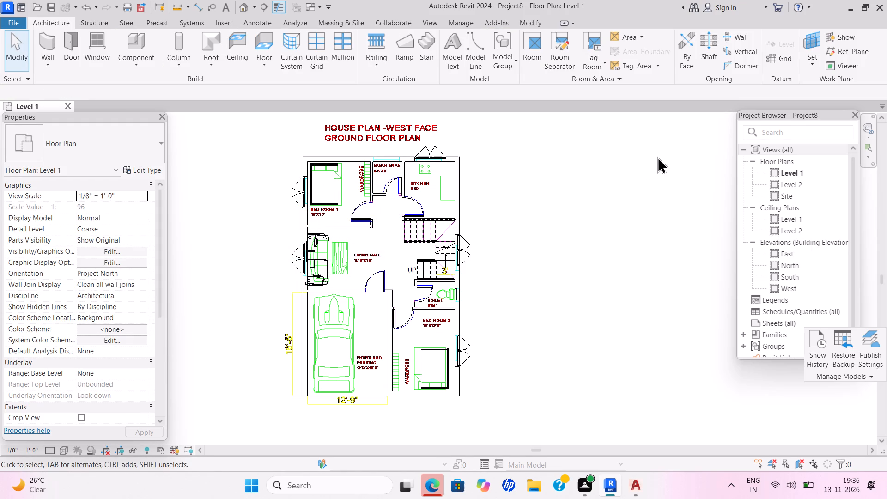
key(Escape)
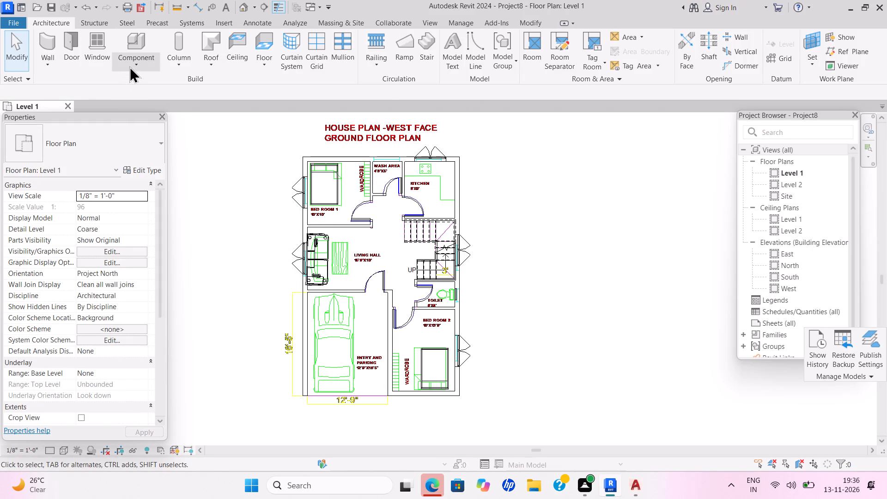
Load the coffee_table_with_brass_mullions_11320 family as a component from the coffee table folder inside Documents' 6ESwertyuio folder.
click(129, 66)
click(140, 79)
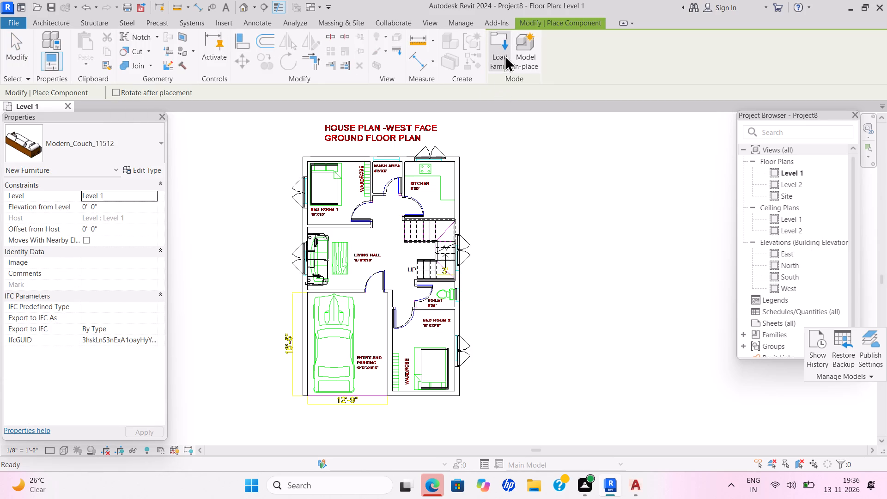
double_click(504, 55)
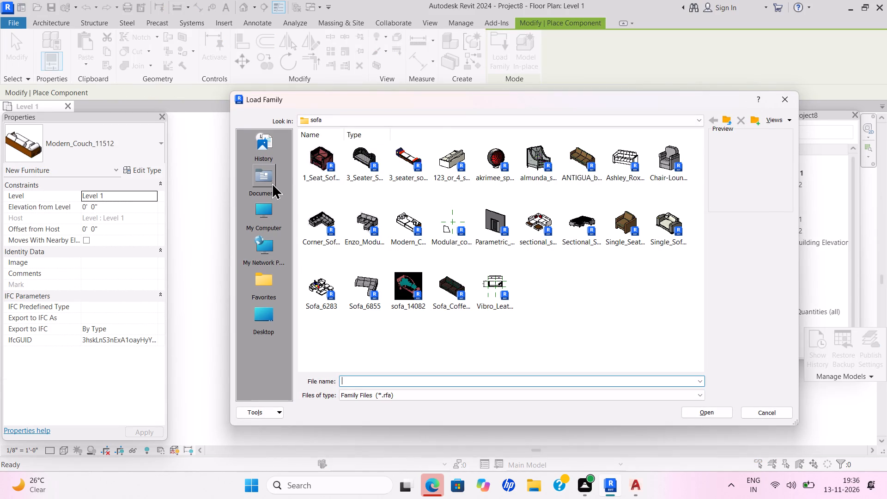
double_click(272, 183)
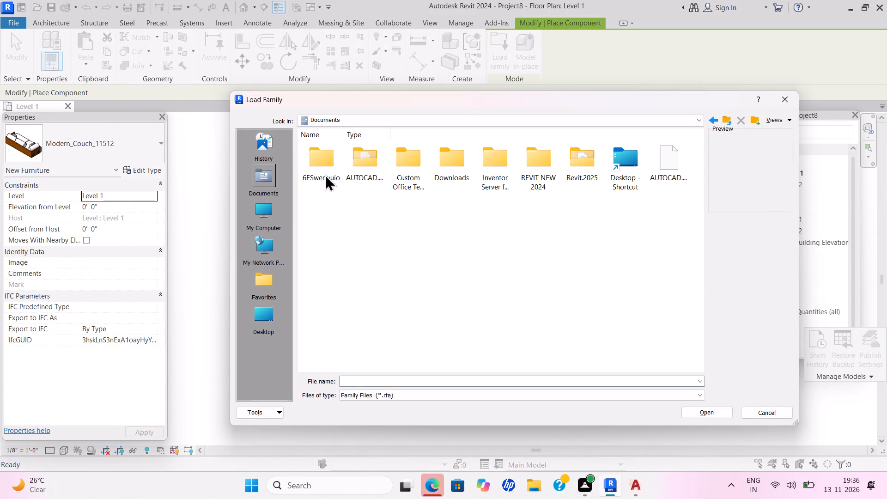
double_click(309, 171)
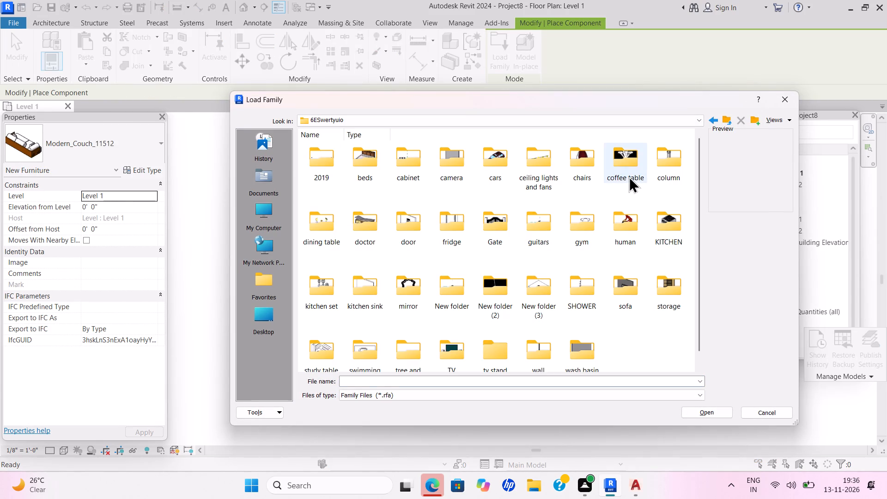
double_click(629, 176)
double_click(589, 152)
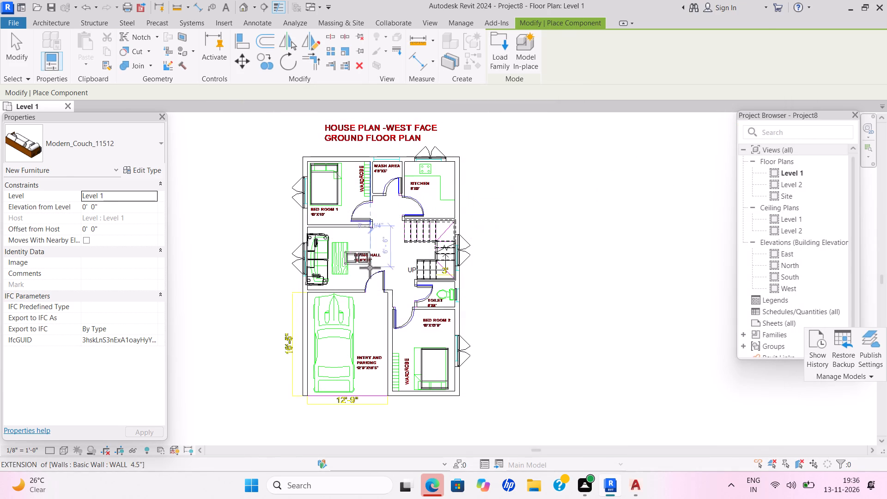
Place the coffee table, rotated to run parallel to the couch, over the plan's table outline in the living hall.
key(space)
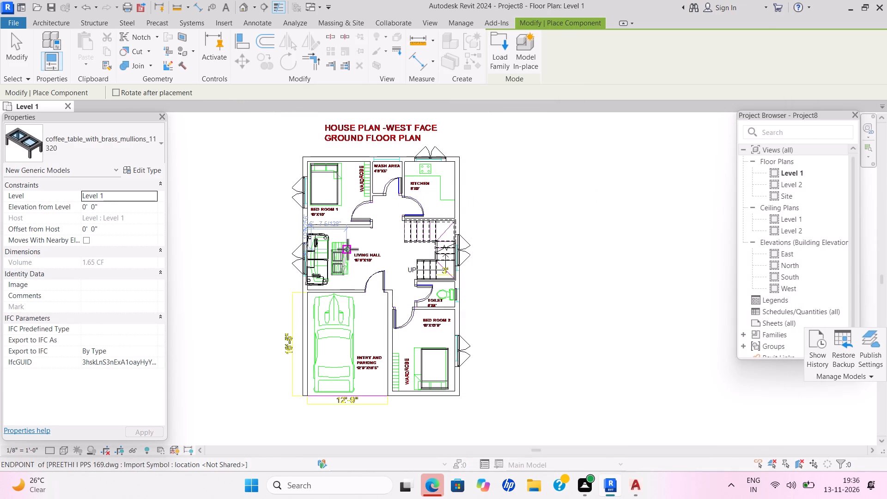
click(349, 244)
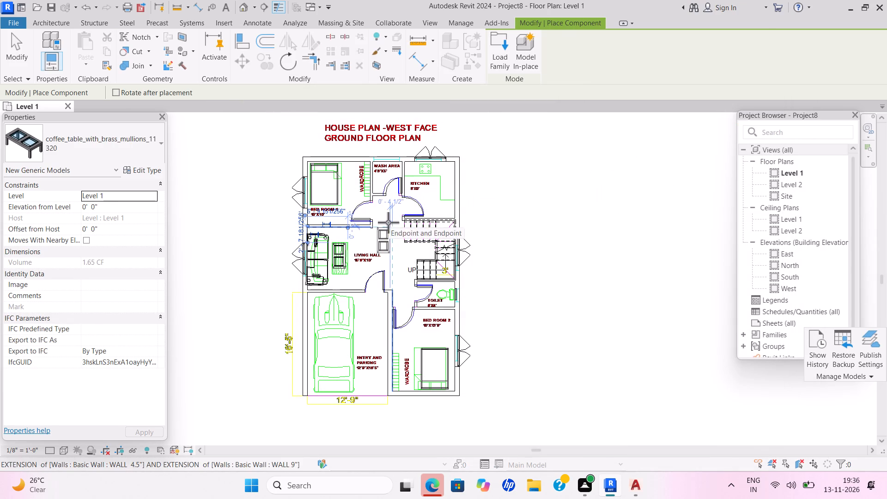
key(Escape)
key(Escape)
key(Escape)
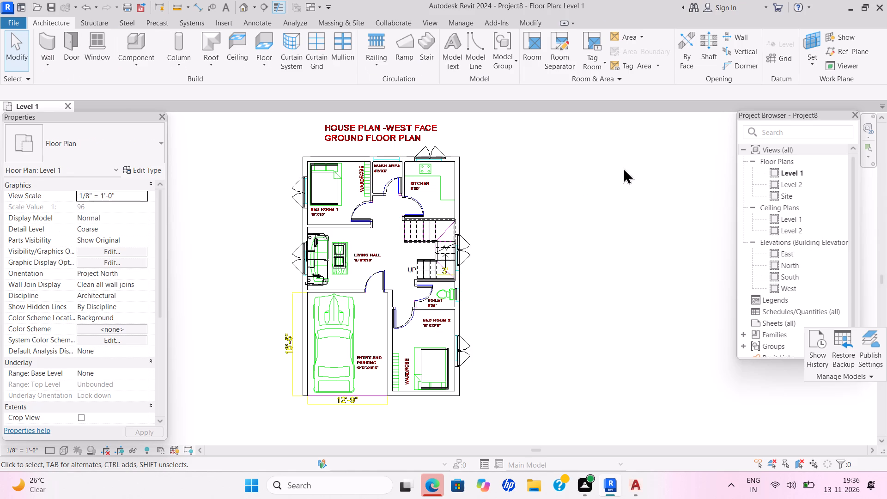
key(Escape)
key(Escape)
key(Escape)
key(Escape)
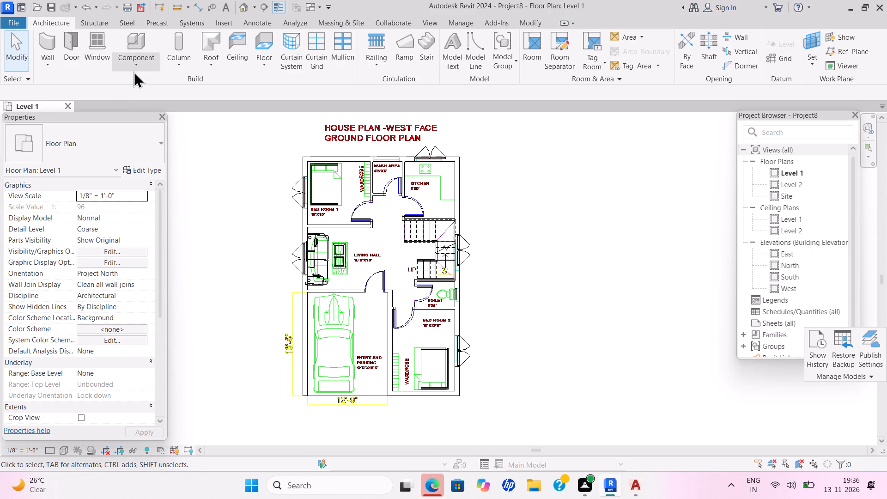
Load the Modern_Toilet_7747 family as a component from the wash basin folder inside Documents' 6ESwertyuio folder.
click(134, 71)
click(141, 90)
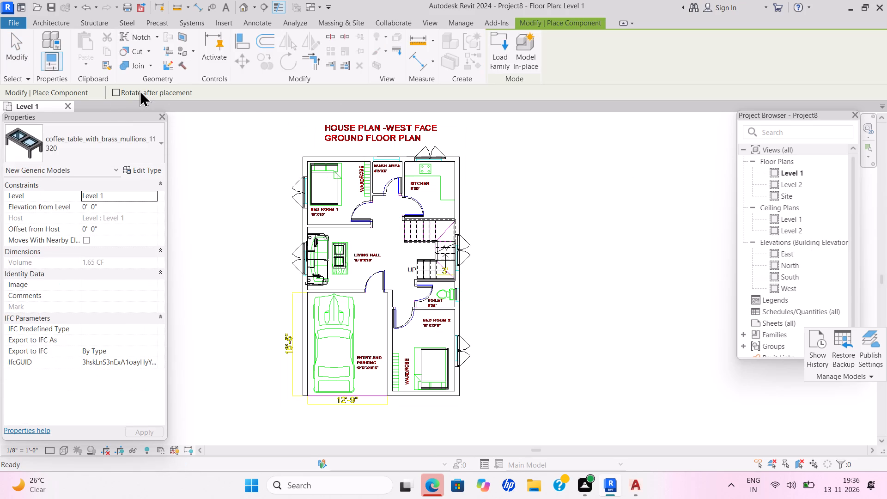
double_click(492, 60)
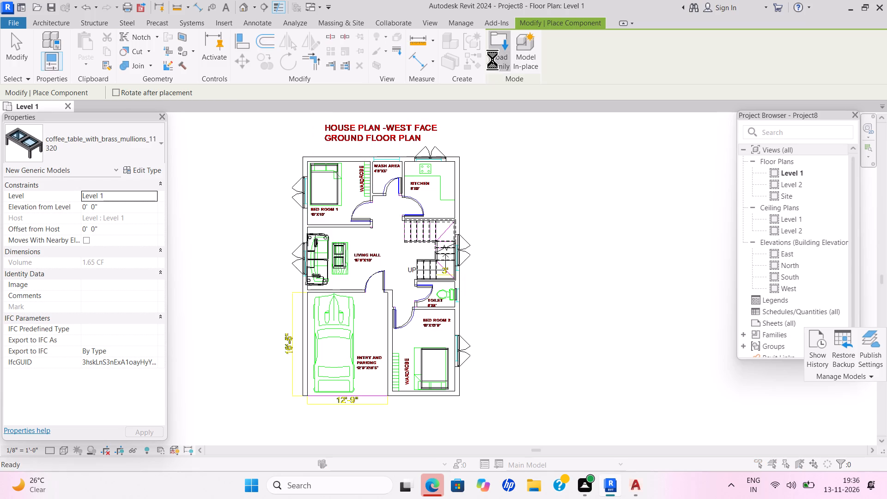
double_click(259, 181)
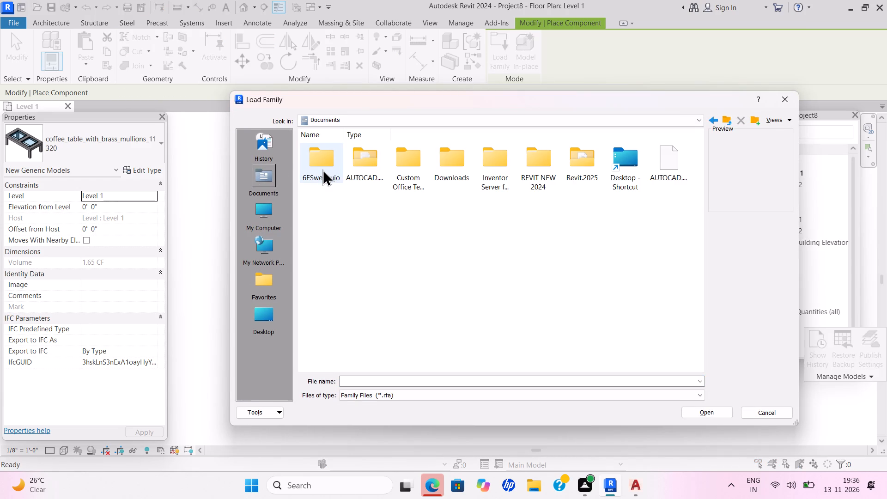
double_click(322, 169)
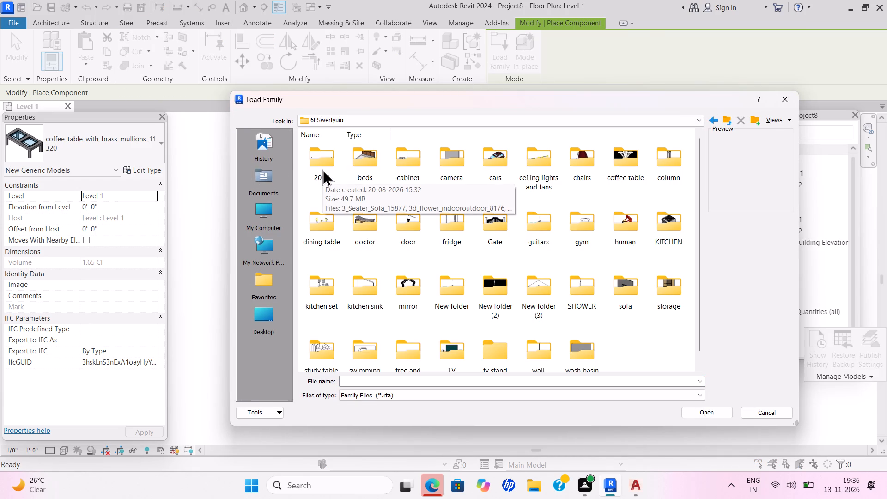
double_click(598, 353)
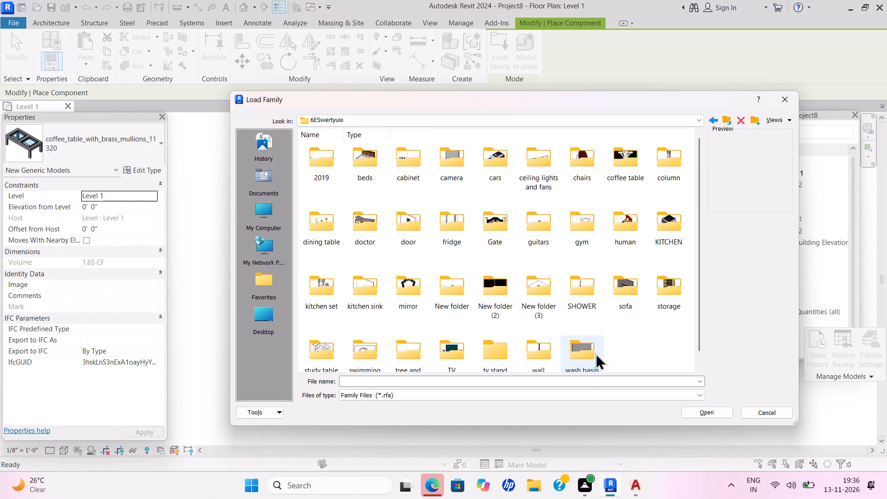
double_click(595, 353)
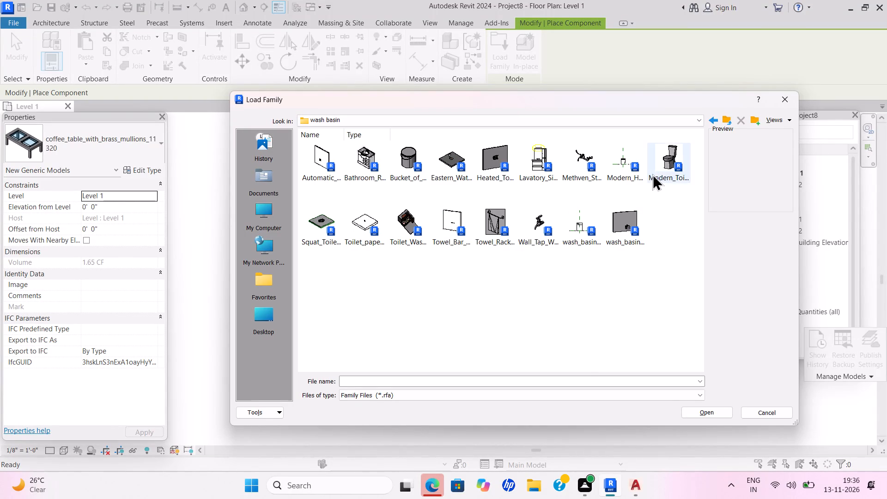
double_click(653, 172)
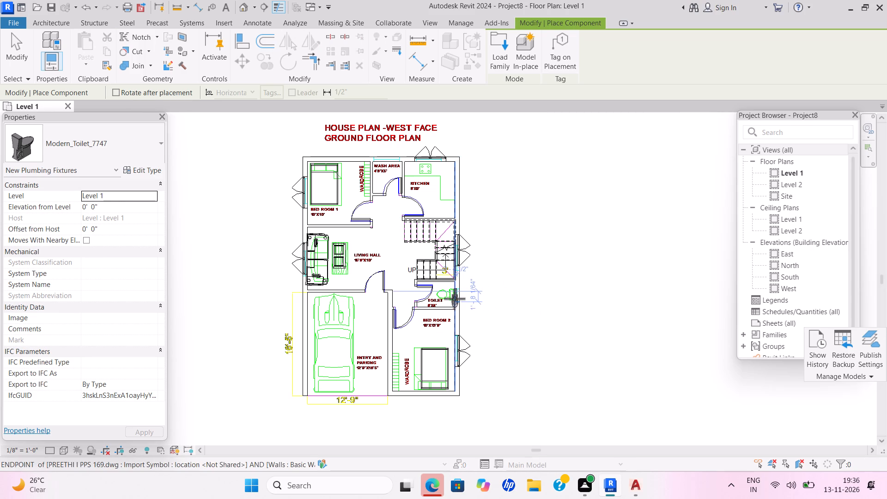
Place the Modern_Toilet_7747, rotated to back onto the toilet room's east wall, over the plan's WC outline.
key(space)
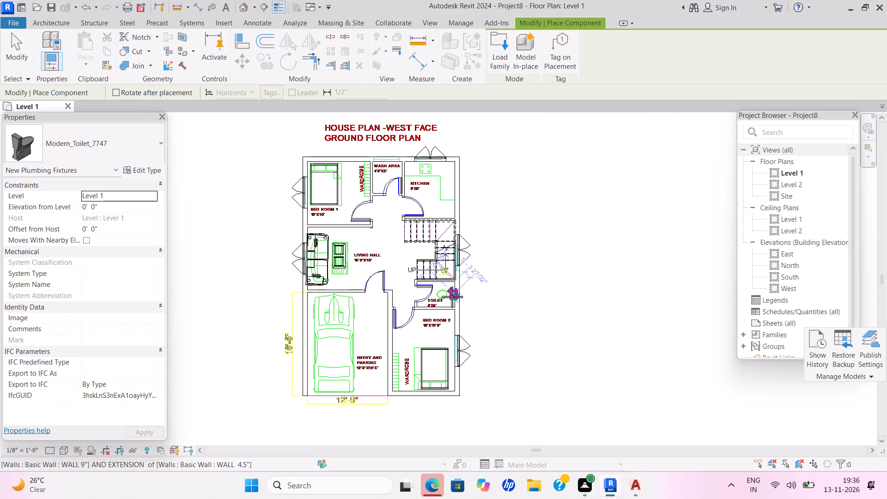
key(space)
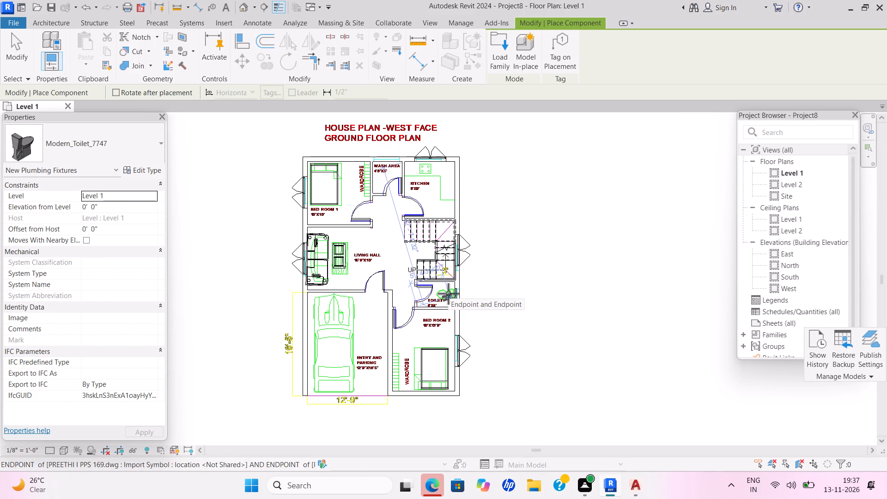
key(space)
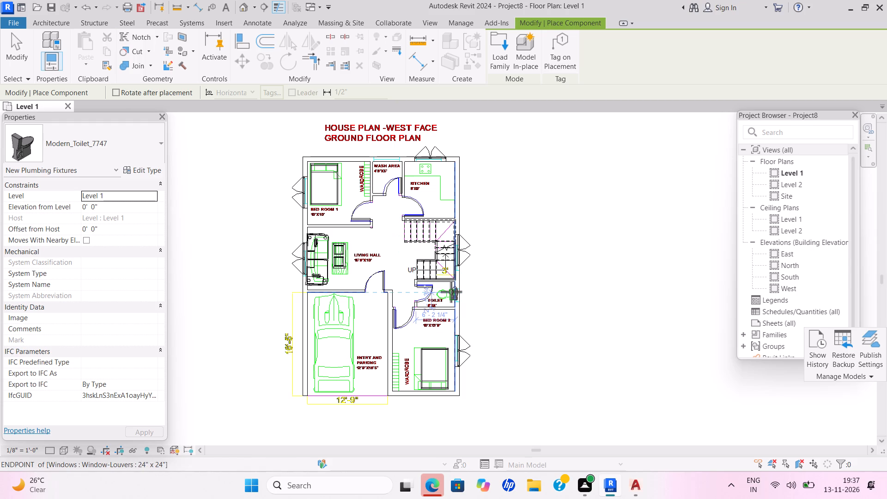
key(space)
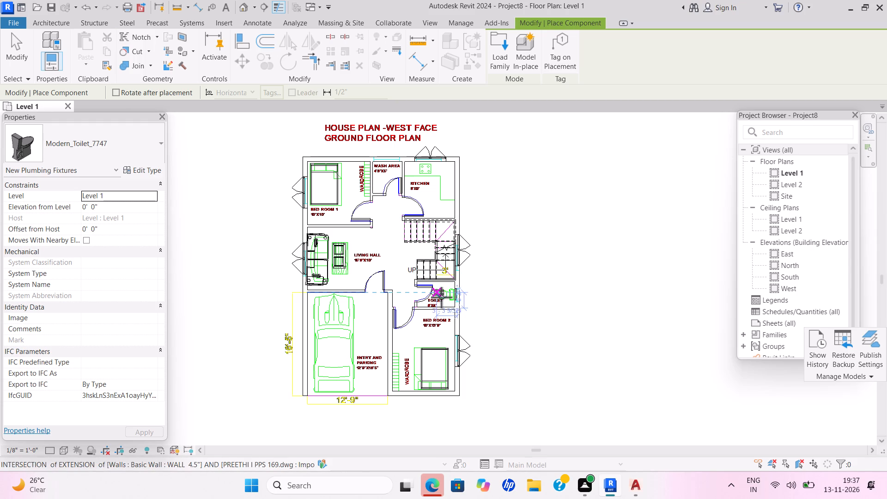
click(445, 296)
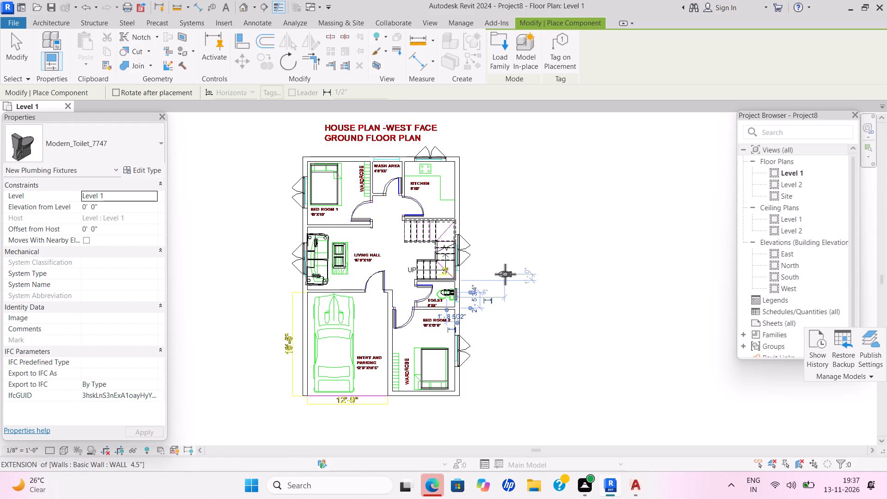
key(Escape)
key(Escape)
key(Escape)
key(Escape)
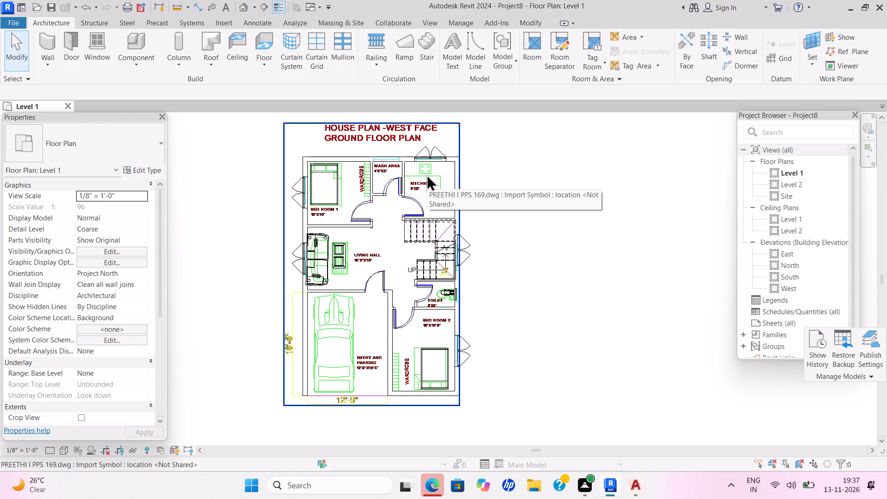
Open the default 3D view of the house and set its visual style to Shaded.
click(246, 6)
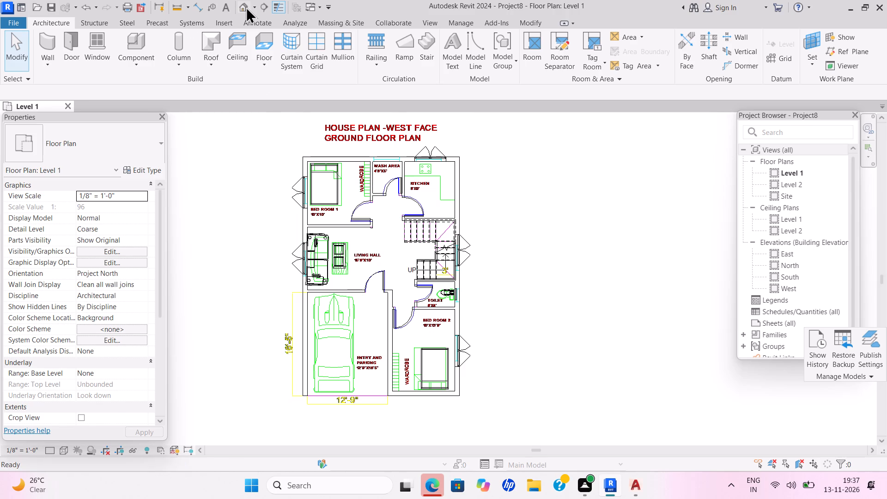
click(59, 453)
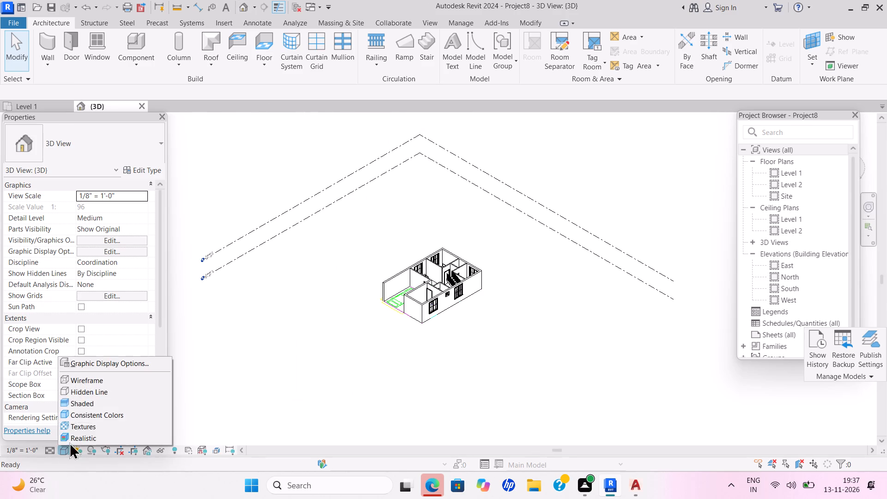
click(88, 406)
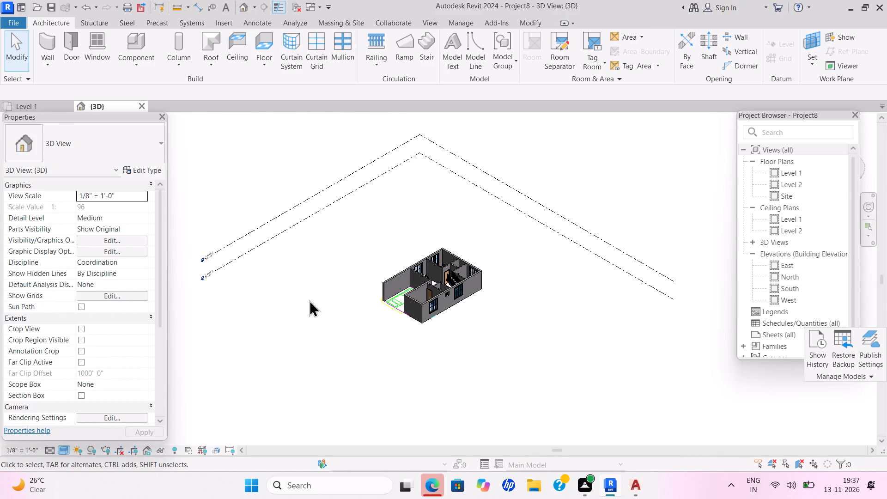
key(Escape)
Start an architectural floor on Level 1 and duplicate the Generic - 12" floor type as FLOOR 6".
click(23, 103)
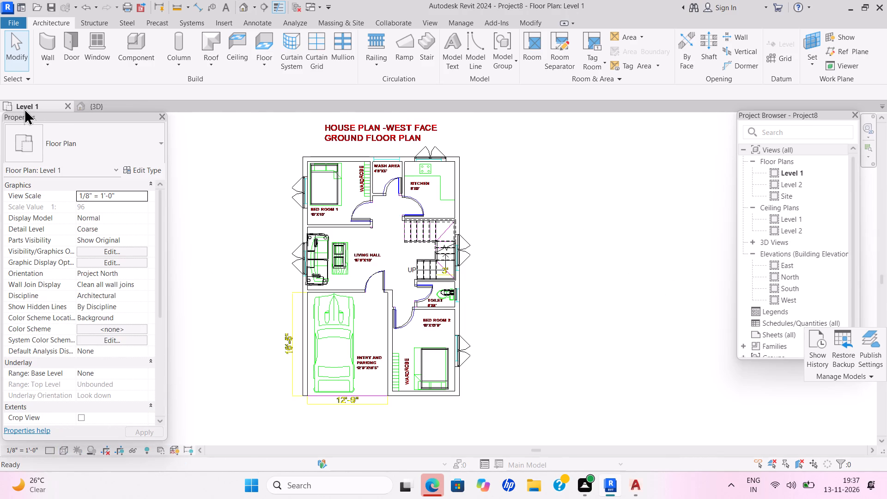
key(Escape)
click(258, 67)
click(270, 78)
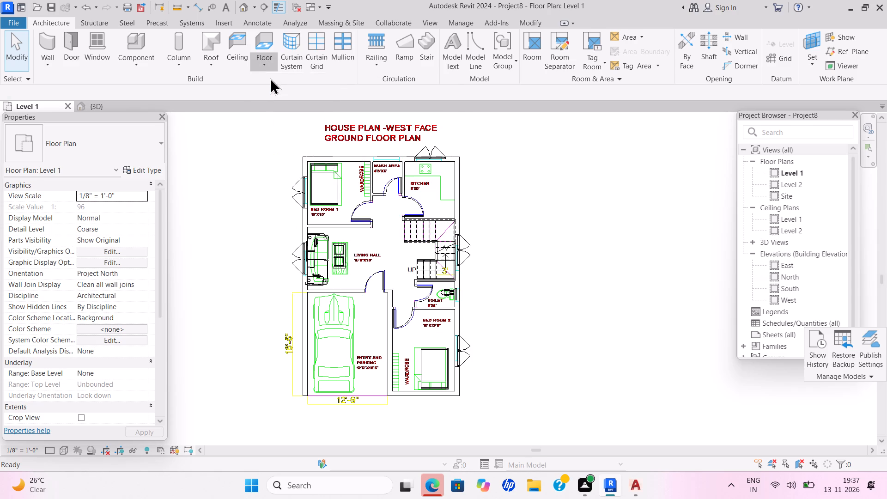
click(144, 171)
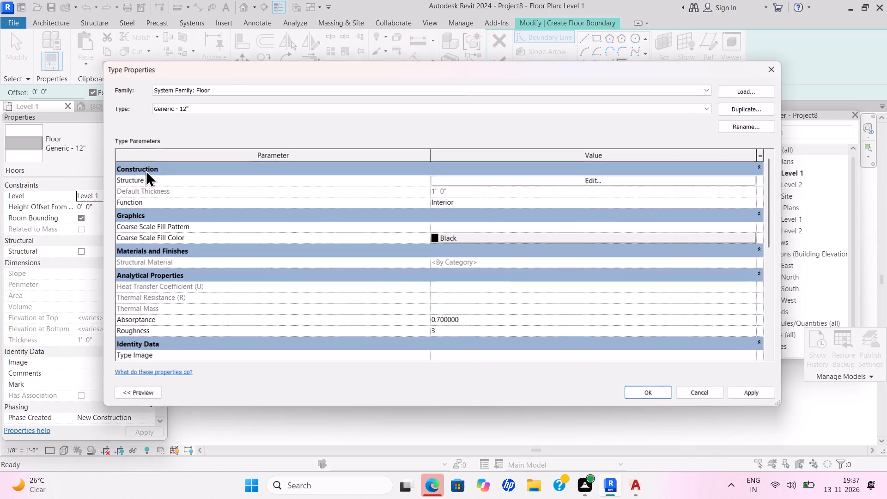
click(749, 110)
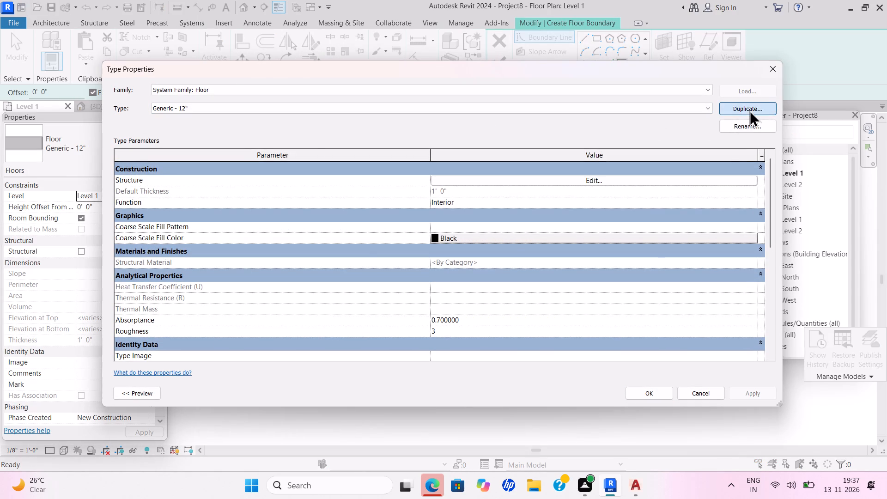
key(BackSpace)
text(FLOOR 6")
key(Return)
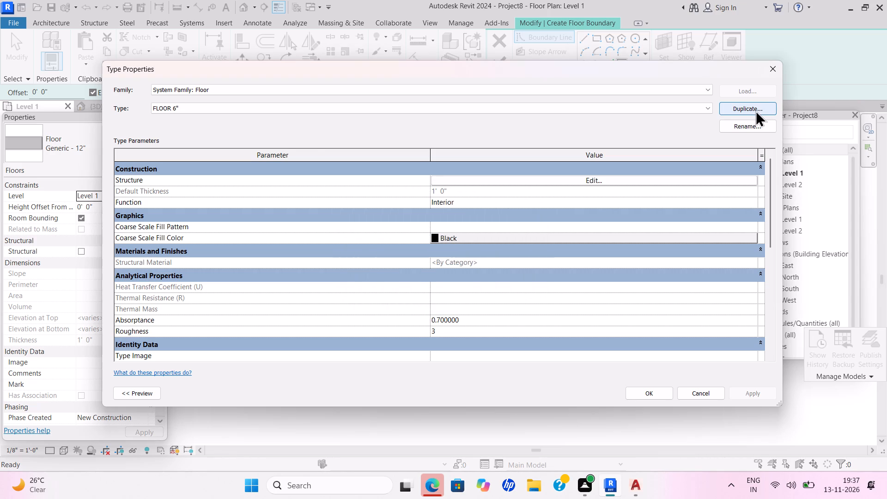
Set the FLOOR 6" type's structure layer thickness to 6" and apply the type to the floor.
click(587, 180)
click(444, 177)
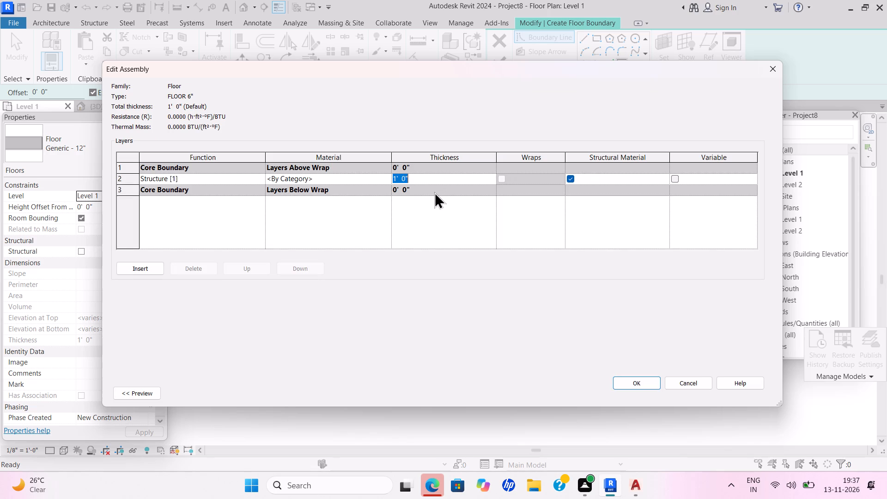
key(BackSpace)
text(6")
key(Return)
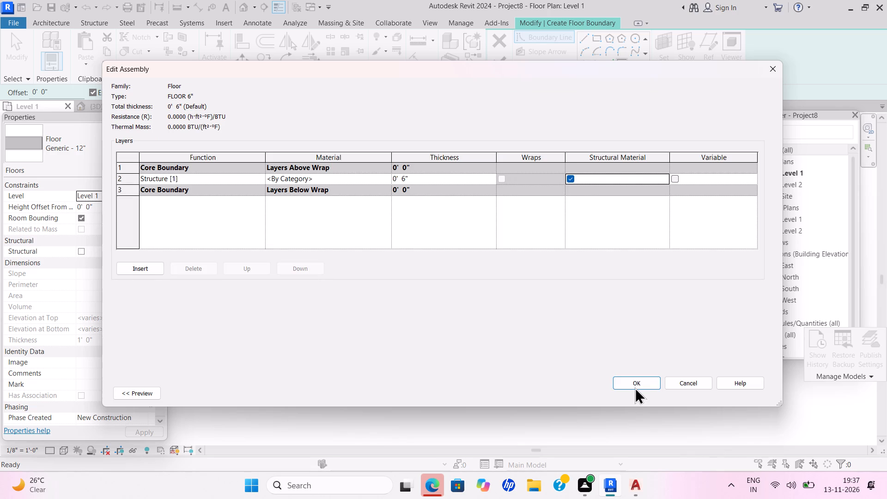
click(635, 384)
click(644, 394)
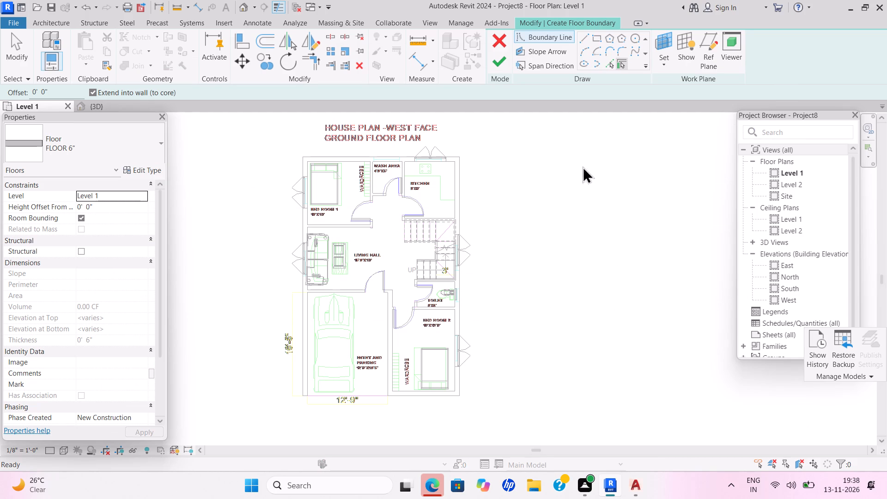
Sketch a rectangular floor boundary along the outer faces of the house's exterior walls and finish the floor.
double_click(601, 43)
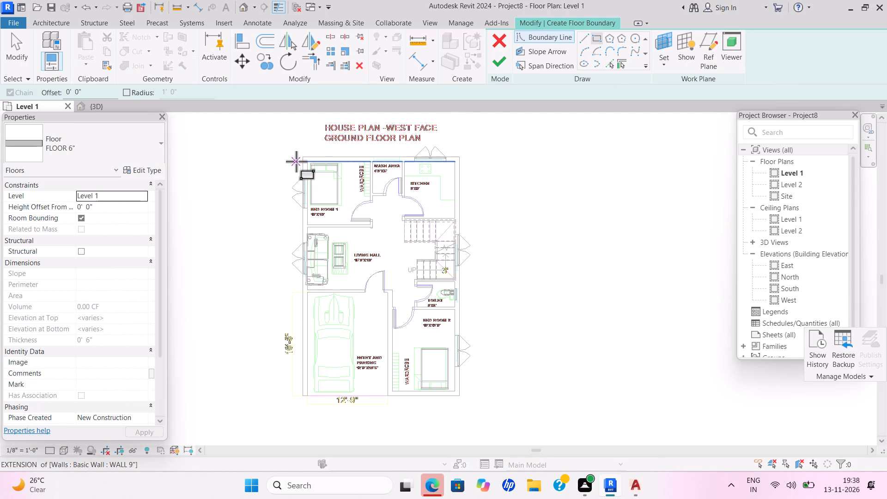
click(299, 157)
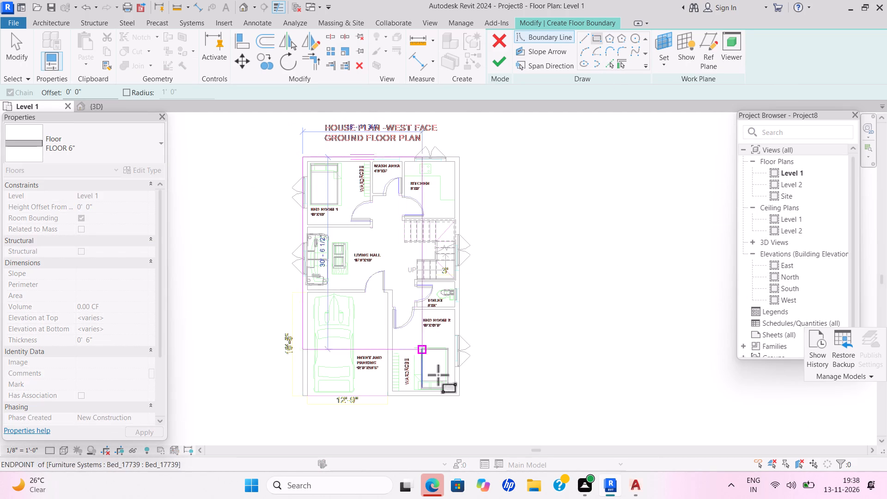
click(462, 400)
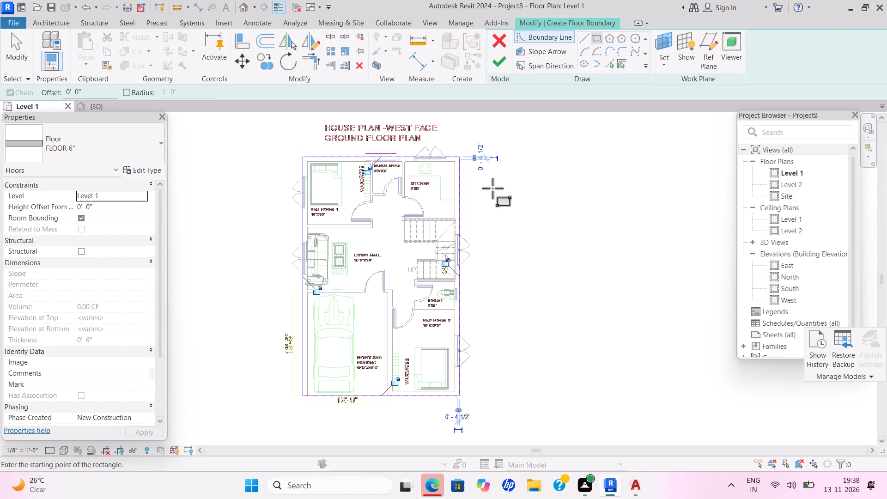
click(503, 61)
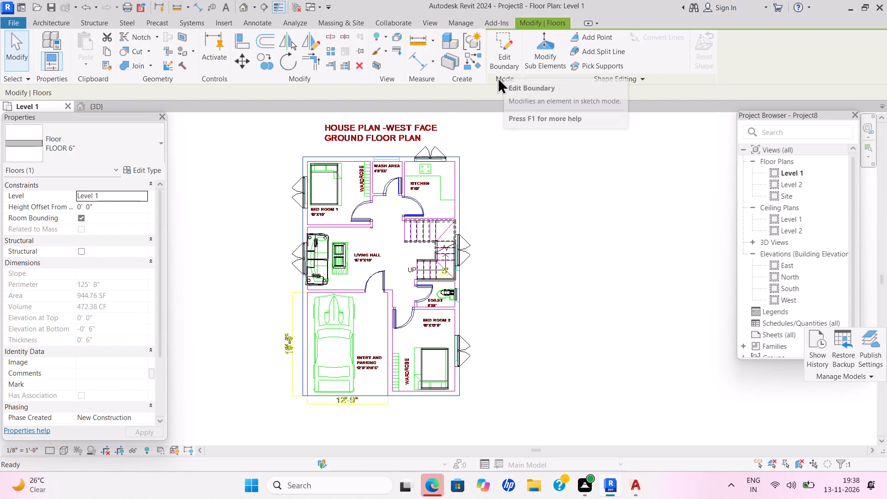
key(Escape)
key(Escape)
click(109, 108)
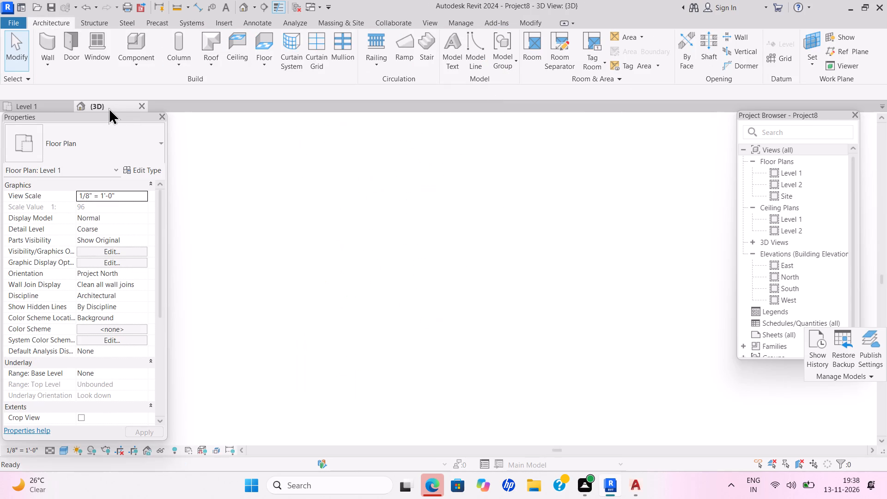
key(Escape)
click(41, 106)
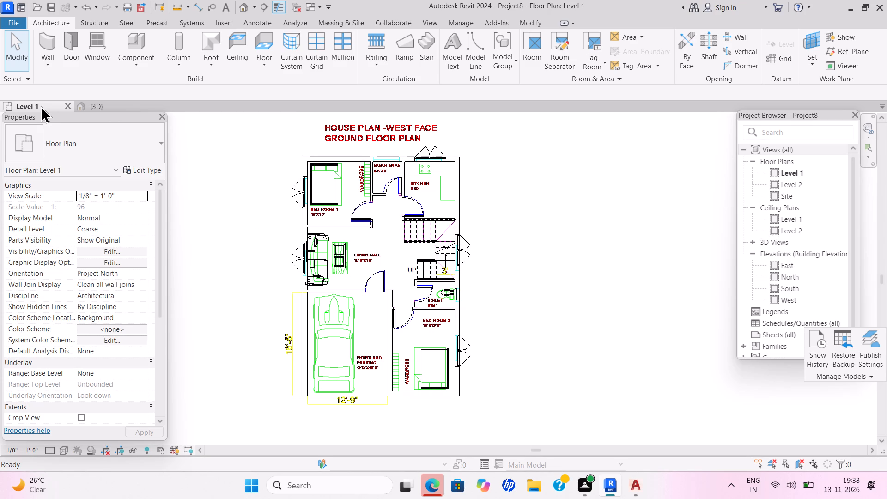
Start a footprint roof on Level 2 without a defined slope and duplicate the Generic - 12" roof type as ROOF 6".
click(218, 66)
click(221, 79)
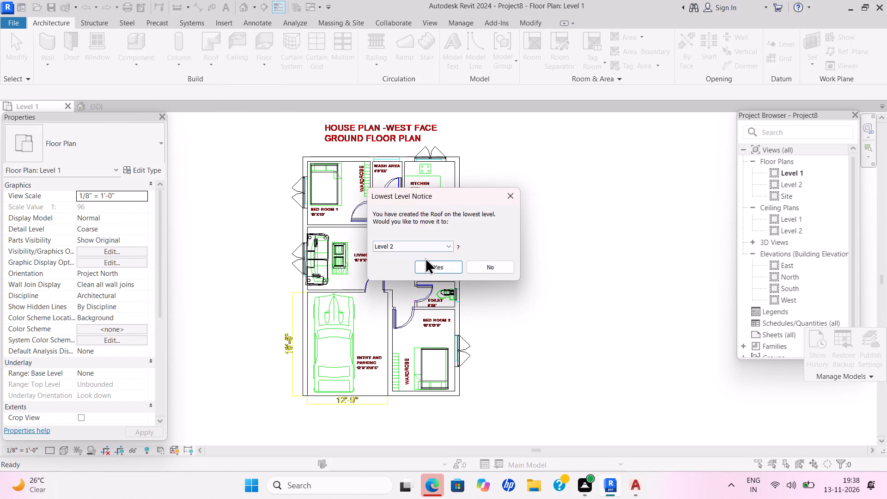
click(428, 263)
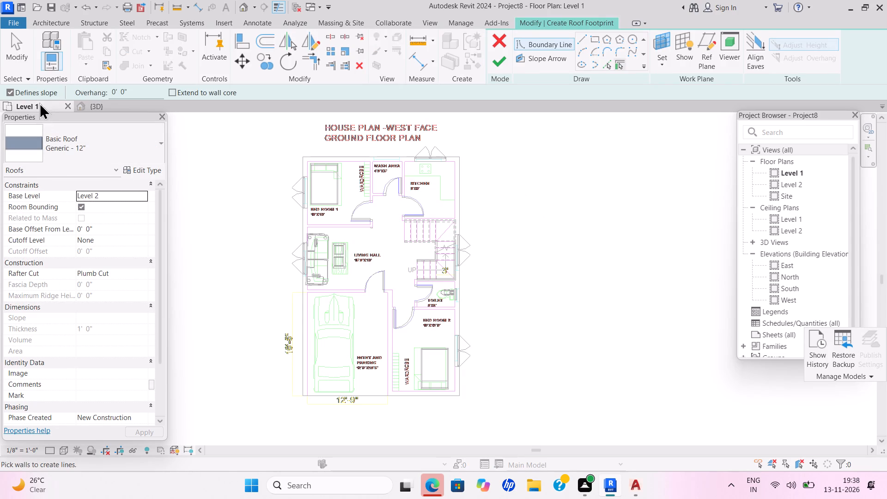
click(9, 88)
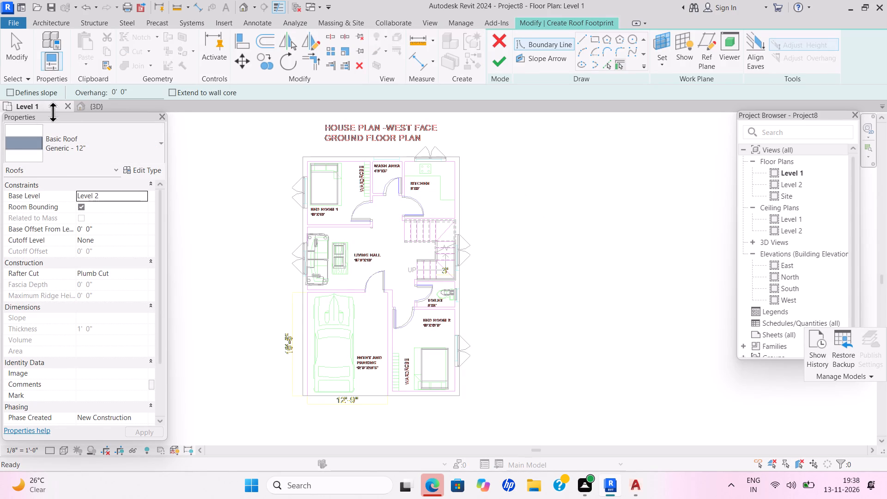
click(141, 167)
click(754, 110)
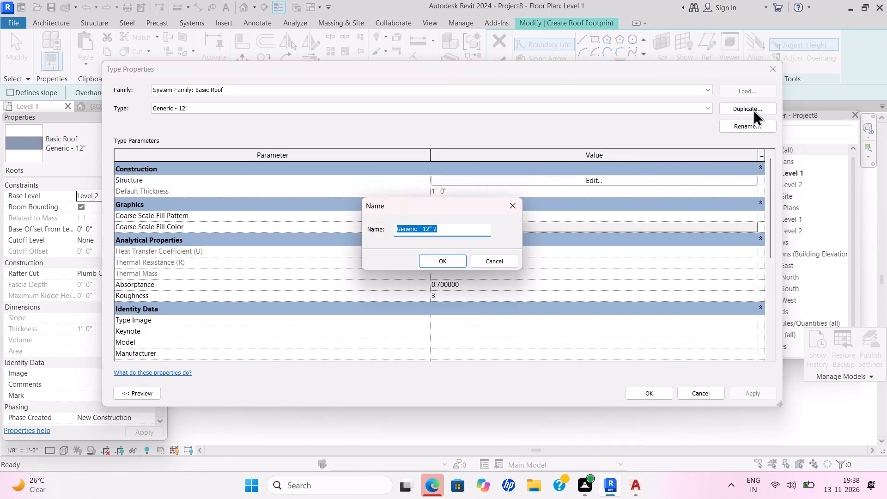
key(BackSpace)
text(ROO)
text(F)
key(space)
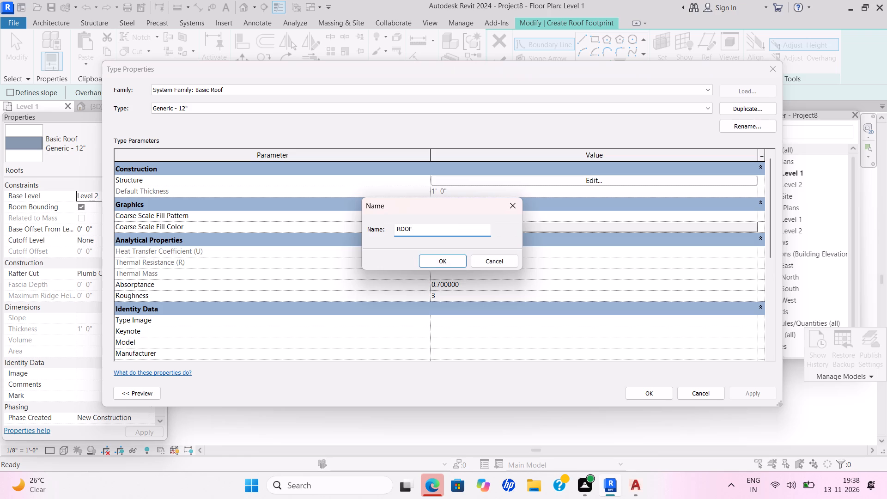
text(6")
key(Return)
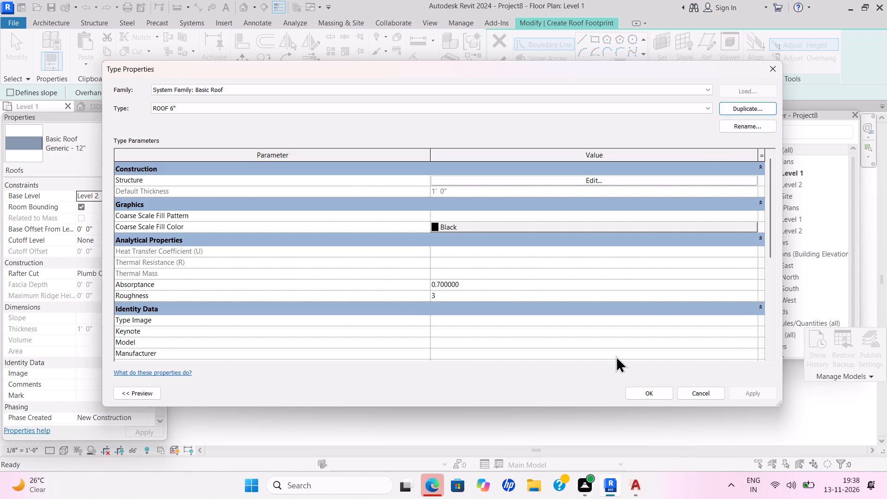
Set the ROOF 6" type's structure layer thickness to 6" and apply the type to the roof.
click(593, 181)
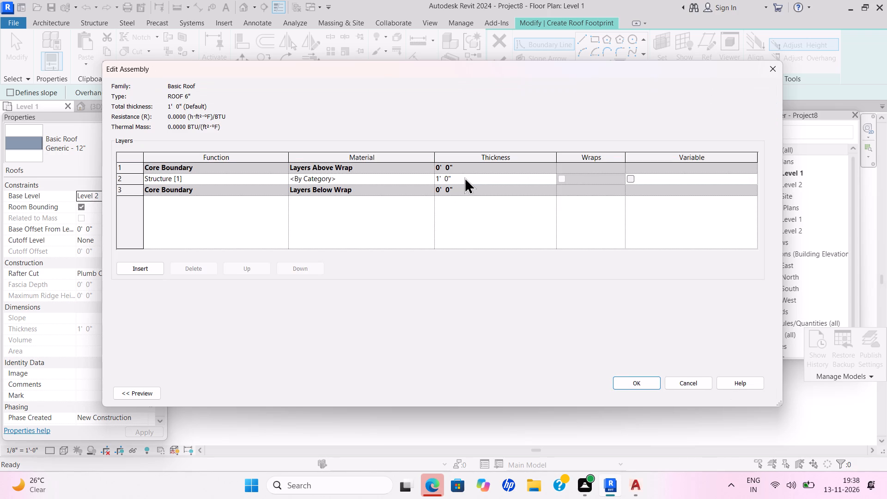
click(464, 177)
key(BackSpace)
text(6")
key(Return)
click(628, 387)
click(635, 390)
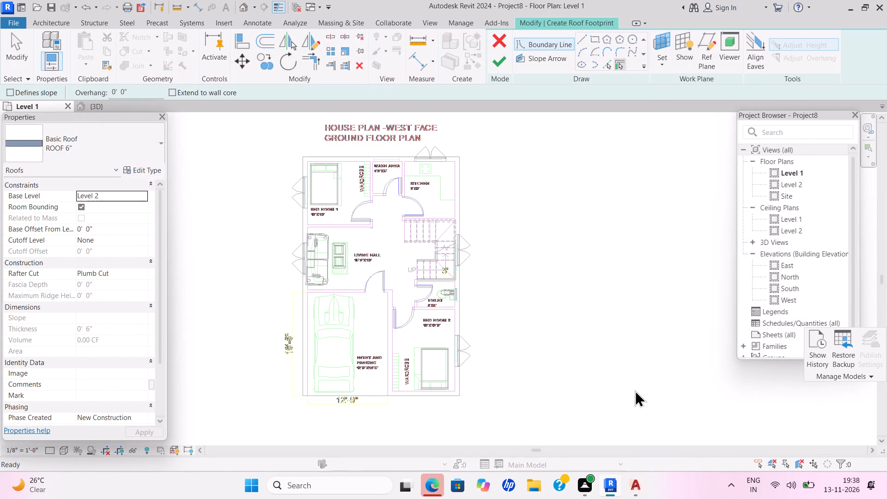
Sketch a rectangular roof footprint offset 3' outside the exterior walls, finish the roof, and attach the highlighted walls to it.
double_click(597, 38)
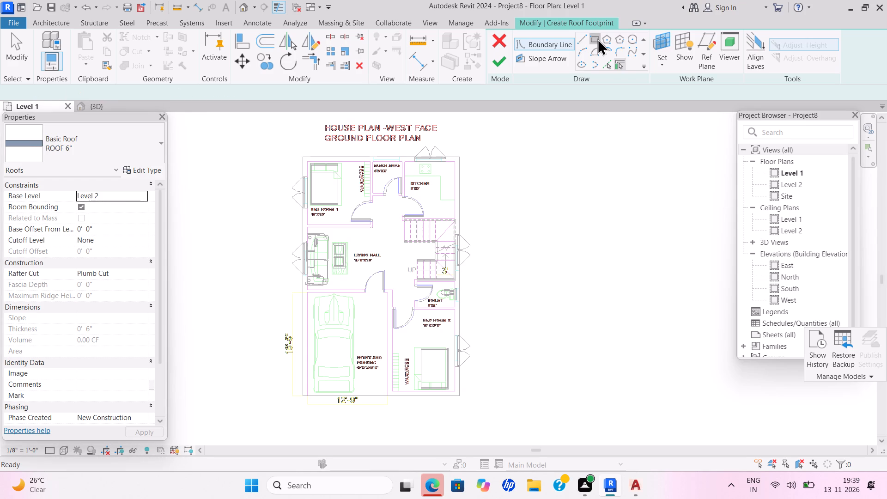
drag(161, 92, 133, 90)
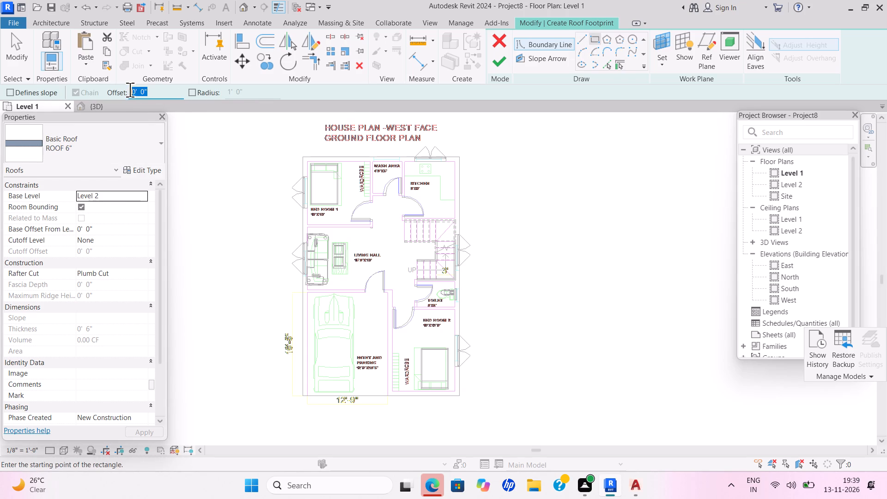
key(BackSpace)
text(3')
key(Return)
click(302, 152)
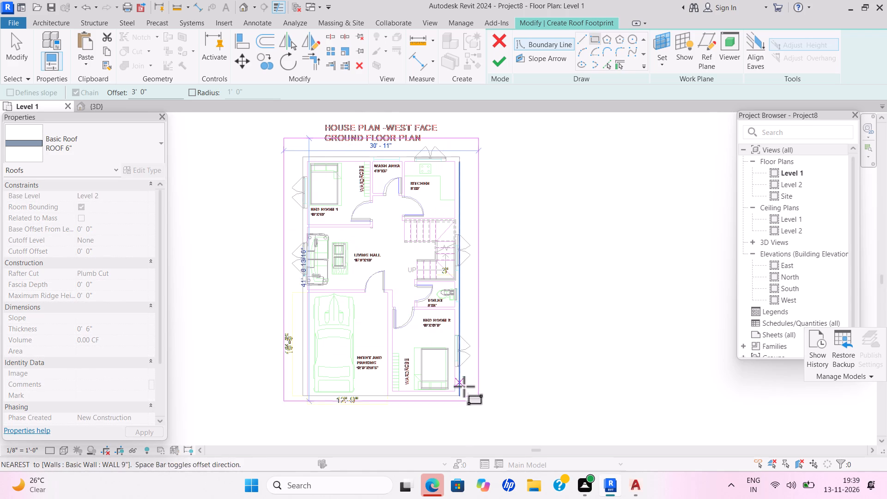
click(462, 400)
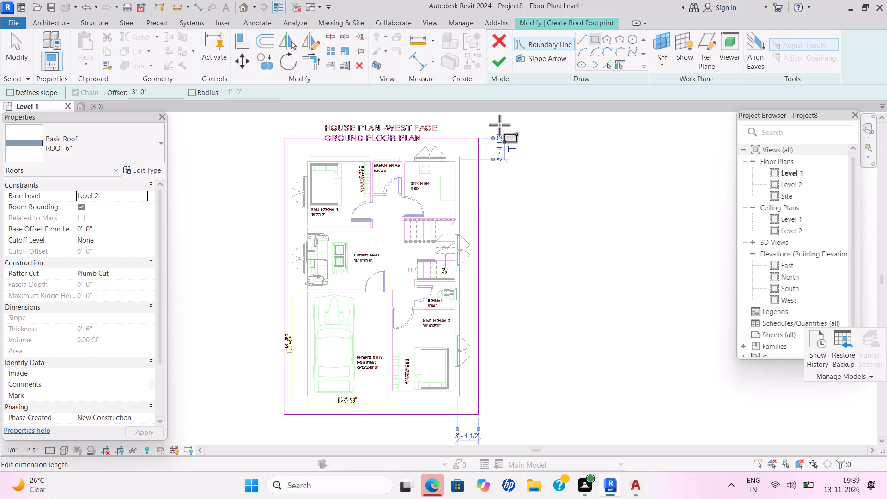
click(492, 58)
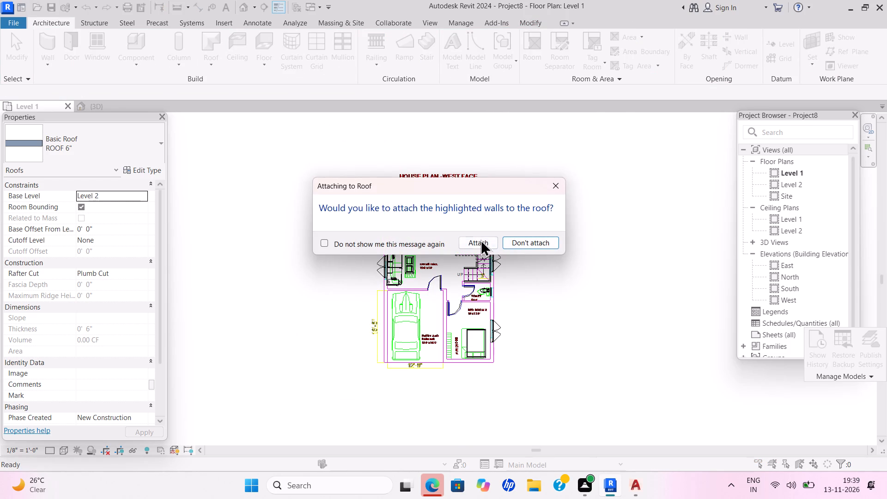
click(480, 240)
key(Escape)
key(Escape)
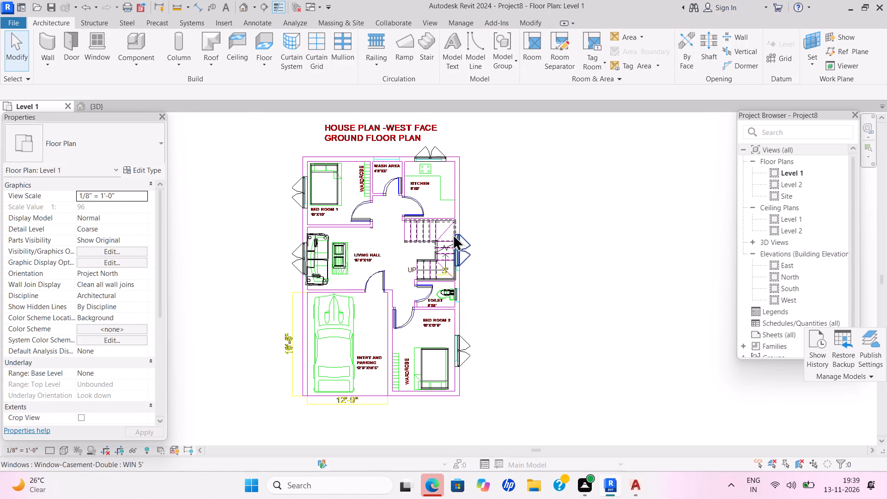
key(Escape)
key(Escape)
Start a rectangular railing path sketch with Level 2 as the base level and a base offset of 6".
click(374, 67)
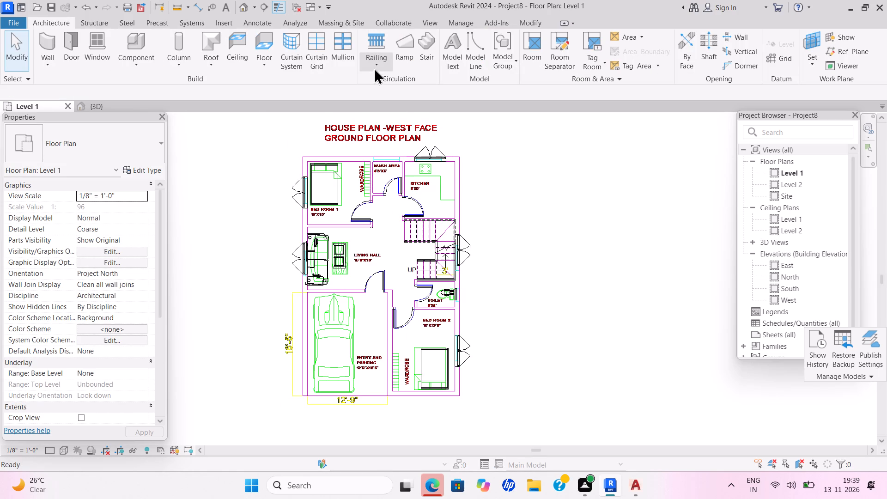
click(382, 81)
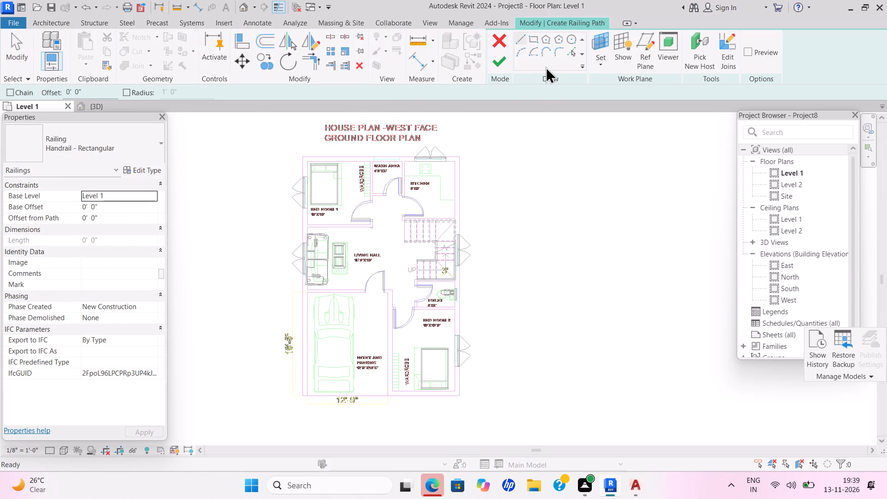
click(534, 38)
click(534, 38)
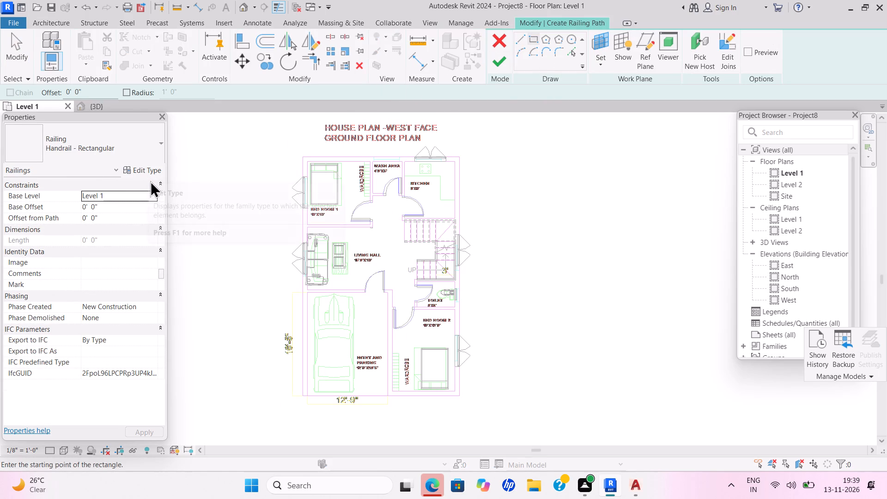
click(154, 198)
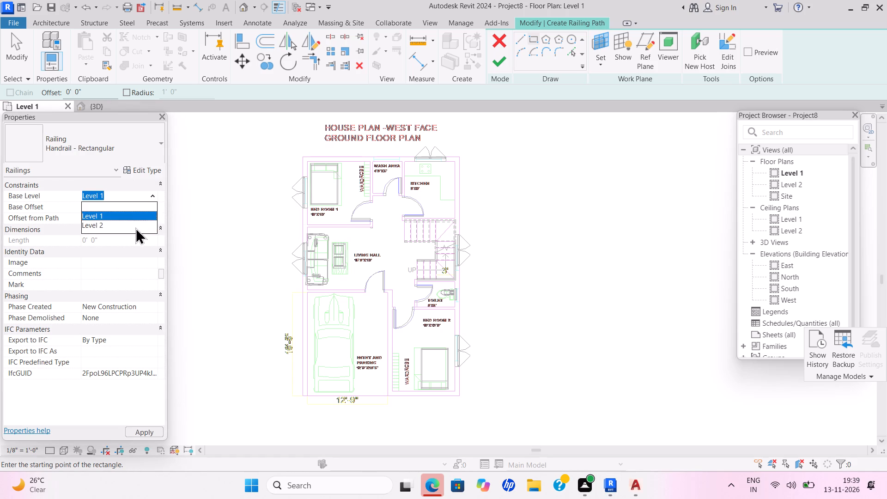
click(135, 227)
click(122, 210)
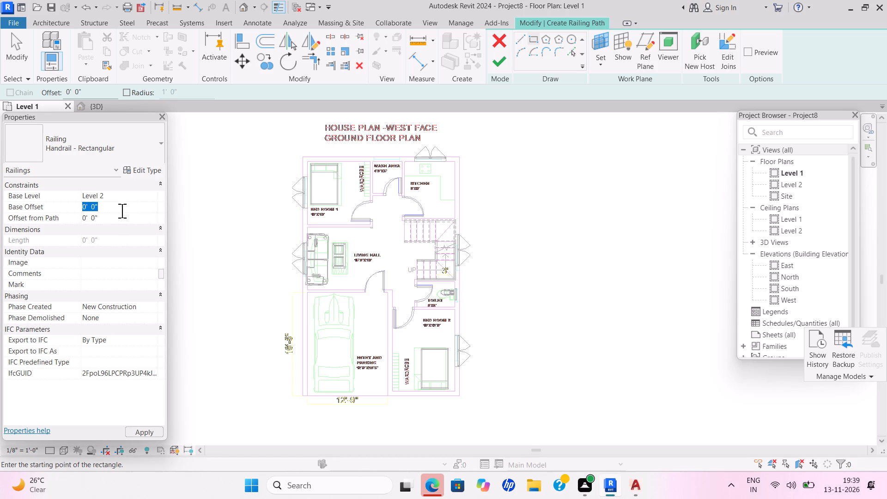
key(BackSpace)
text(6")
key(Return)
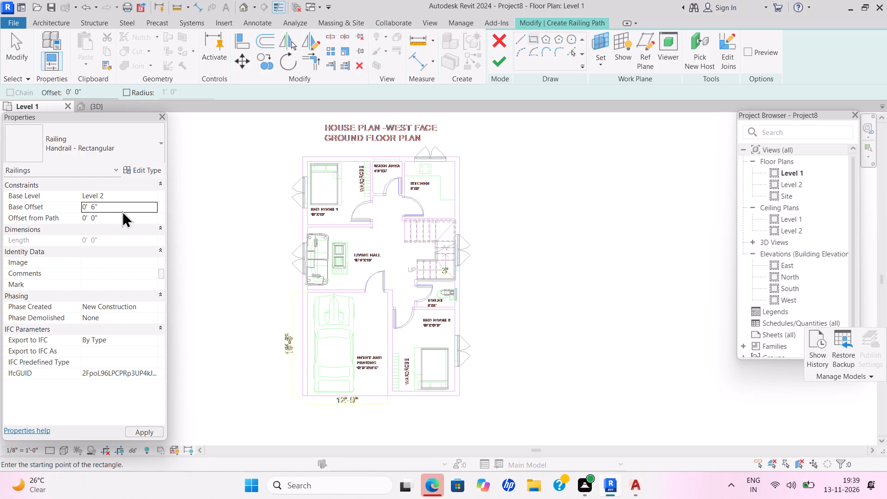
Draw the rectangular railing path offset 3' outside the exterior walls, finish the railing, and check it in 3D.
drag(96, 91, 41, 91)
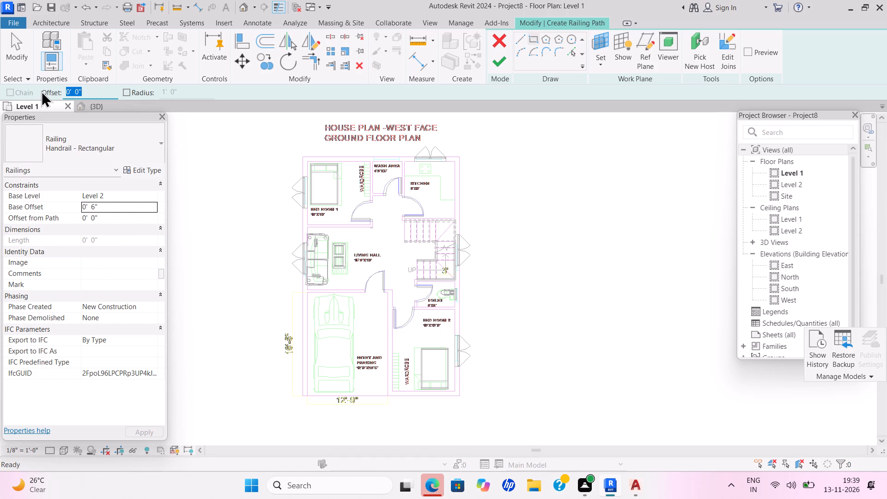
key(BackSpace)
text(3')
key(Return)
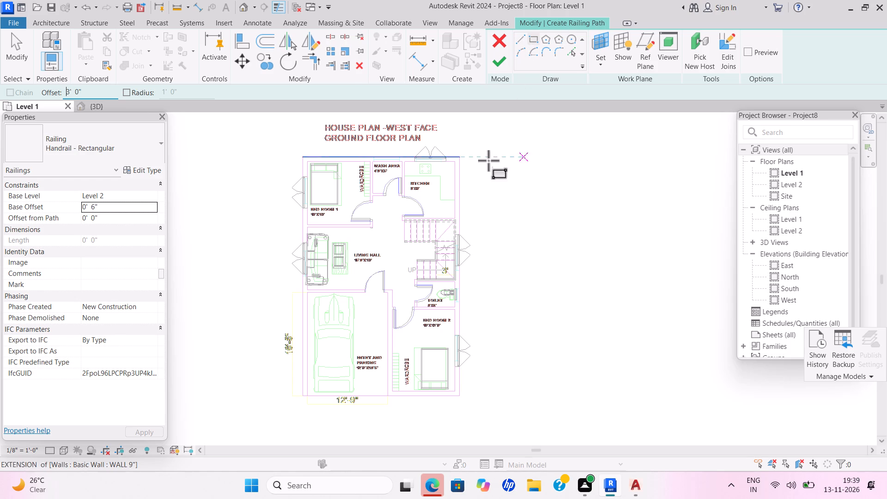
click(299, 157)
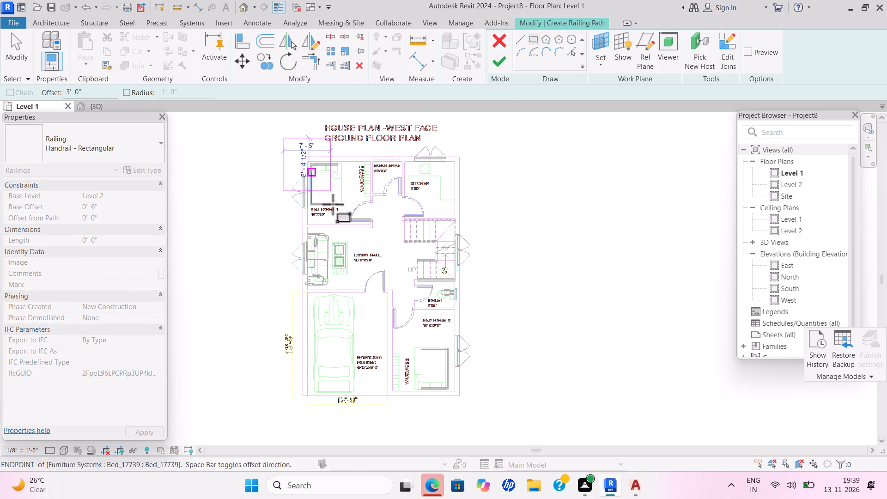
click(462, 398)
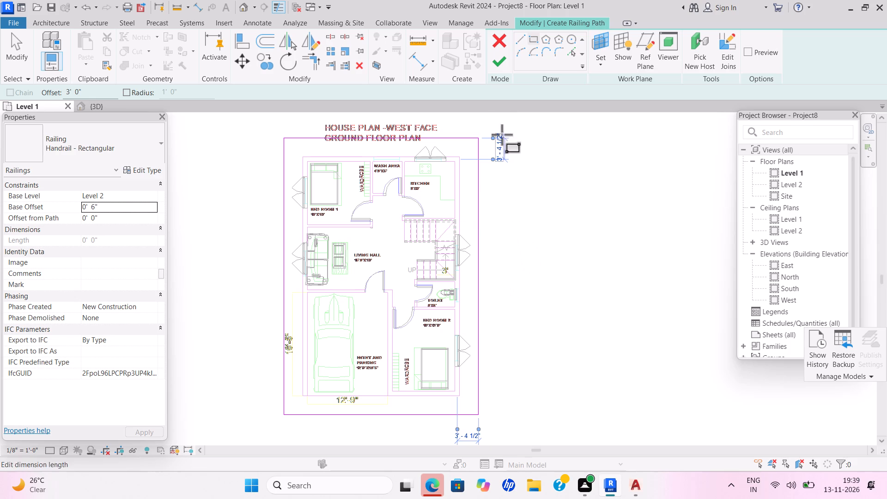
click(501, 67)
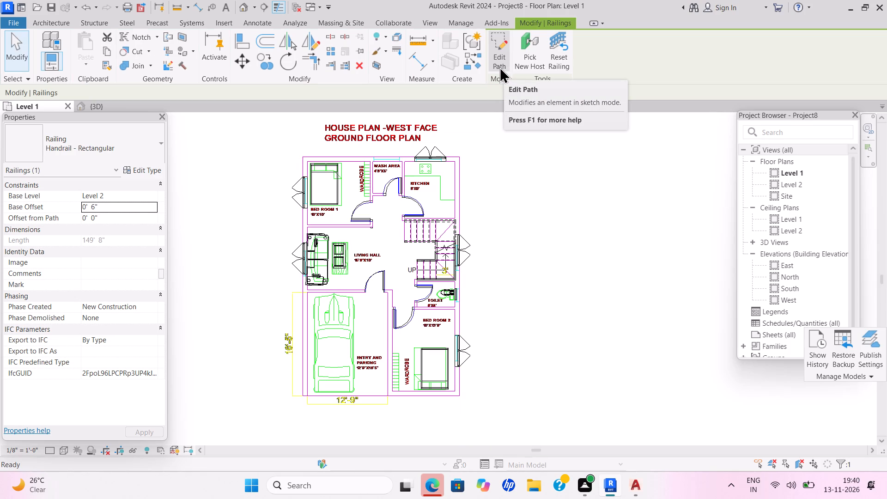
click(110, 107)
key(Escape)
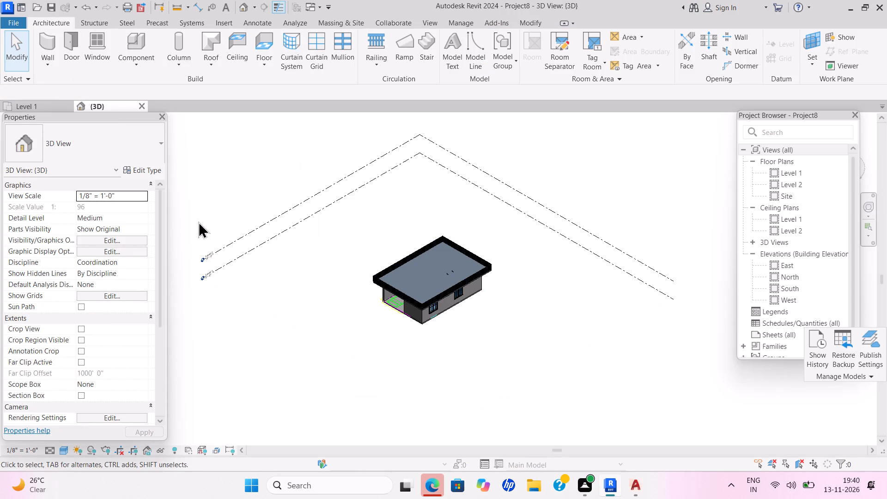
Create a shaft opening from the Level 1 plan with a boundary traced around the U-shaped staircase outline.
click(49, 110)
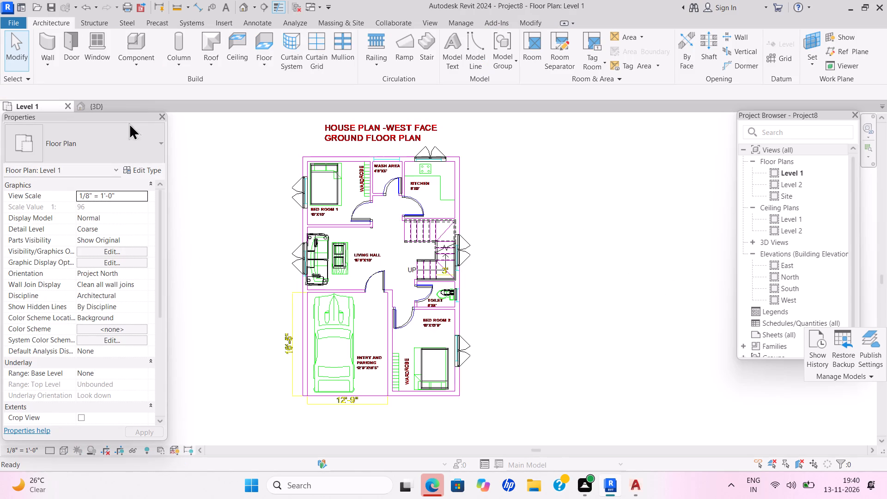
key(Escape)
click(703, 47)
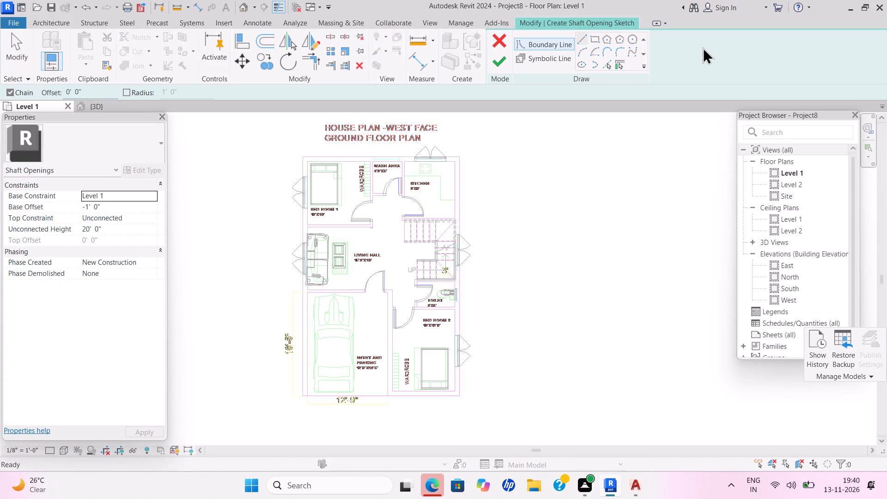
double_click(578, 39)
click(420, 279)
click(455, 276)
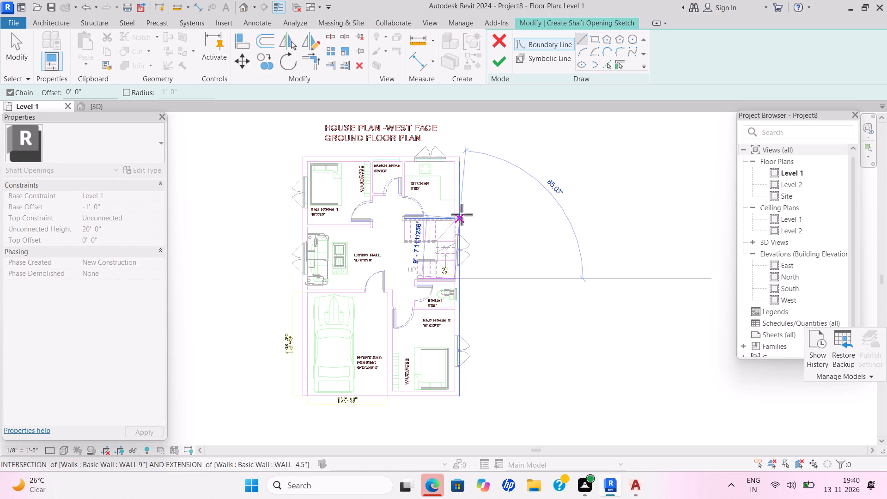
click(452, 223)
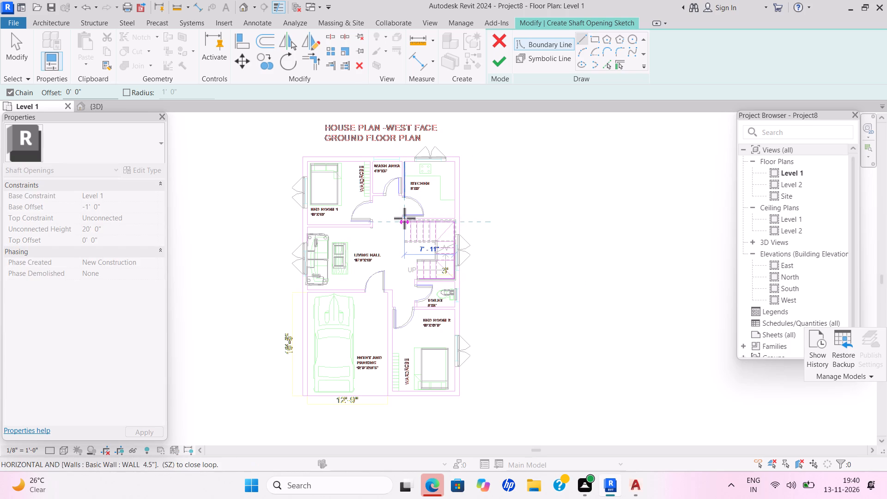
click(404, 218)
click(402, 243)
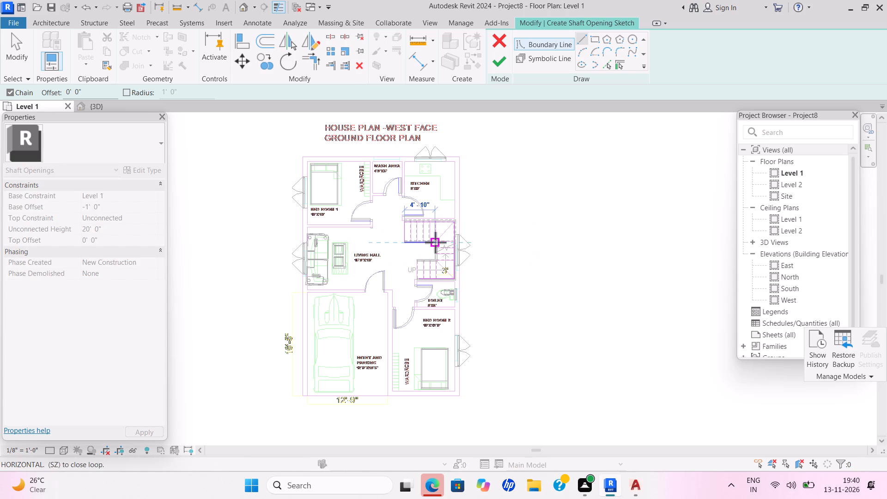
click(435, 242)
click(436, 262)
click(418, 260)
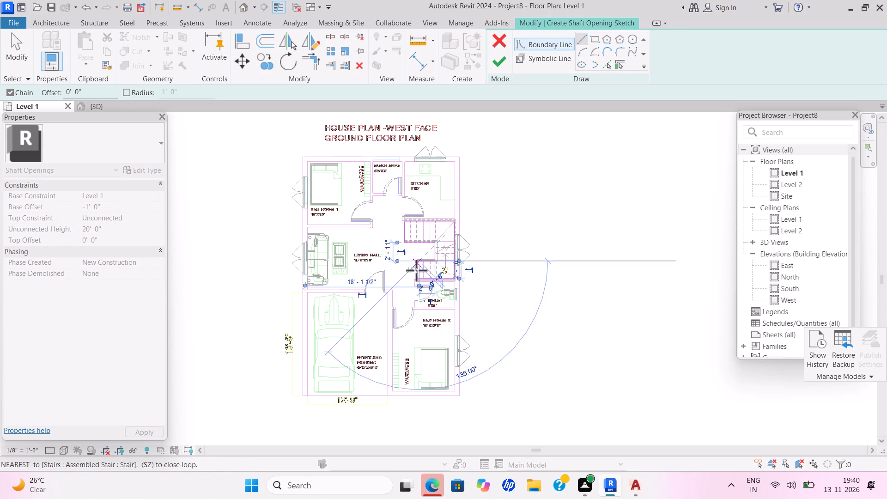
click(416, 280)
click(498, 68)
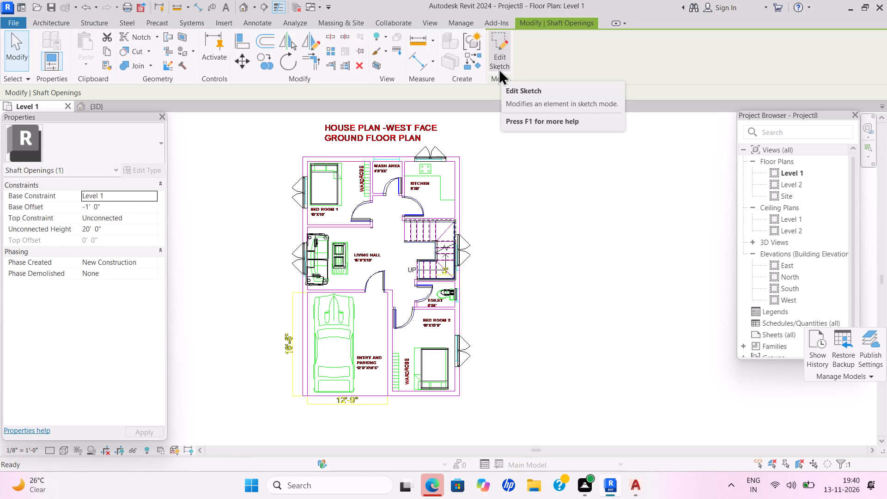
In 3D, shorten the shaft opening at both ends to a base offset of about 1' 11" and height of about 12' 4".
click(105, 107)
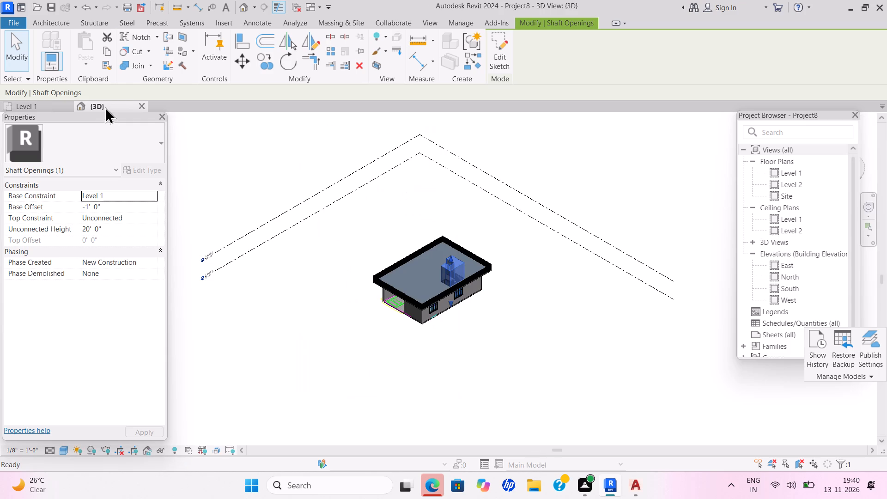
scroll(417, 334, up, 1)
shift+middle_drag(414, 334, 505, 276)
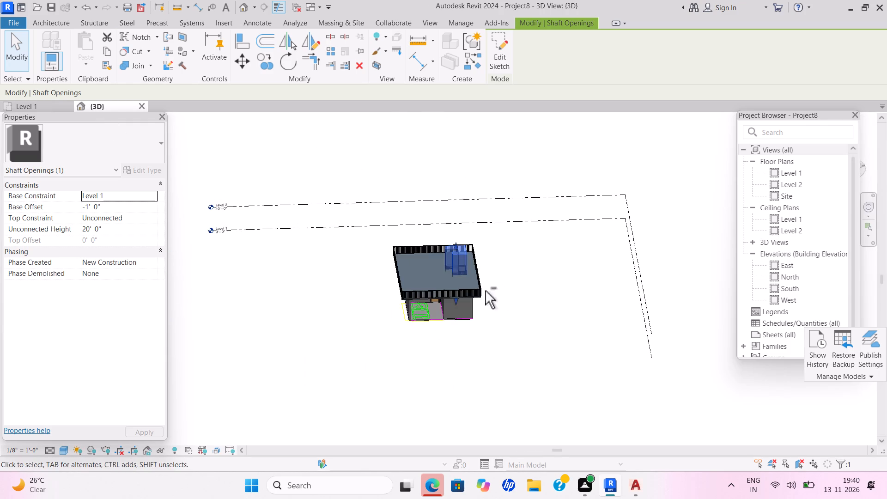
shift+middle_drag(484, 291, 411, 304)
drag(457, 302, 457, 288)
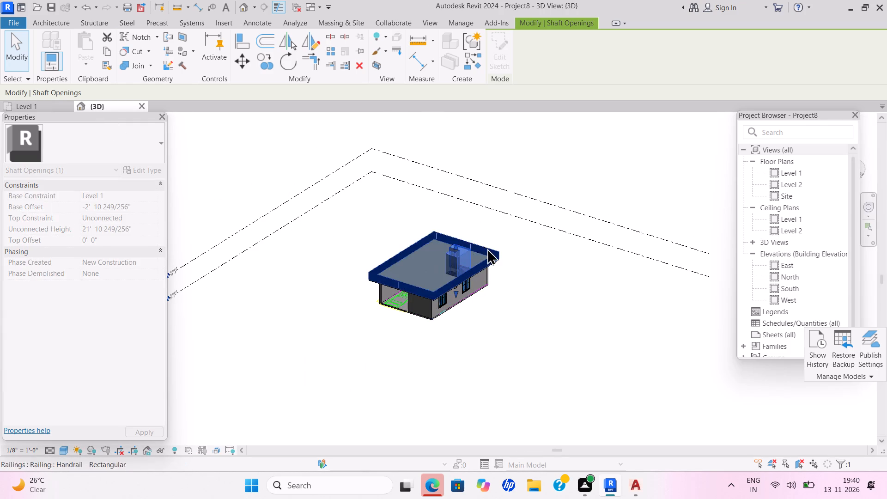
drag(454, 246, 453, 264)
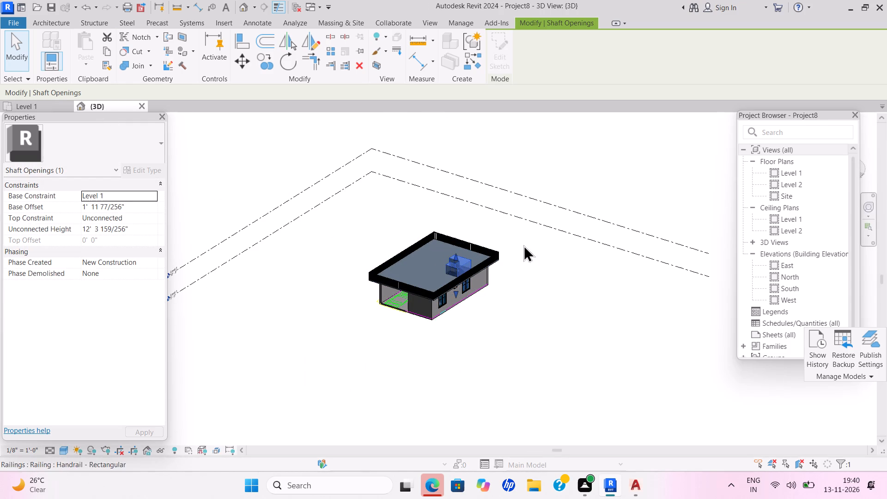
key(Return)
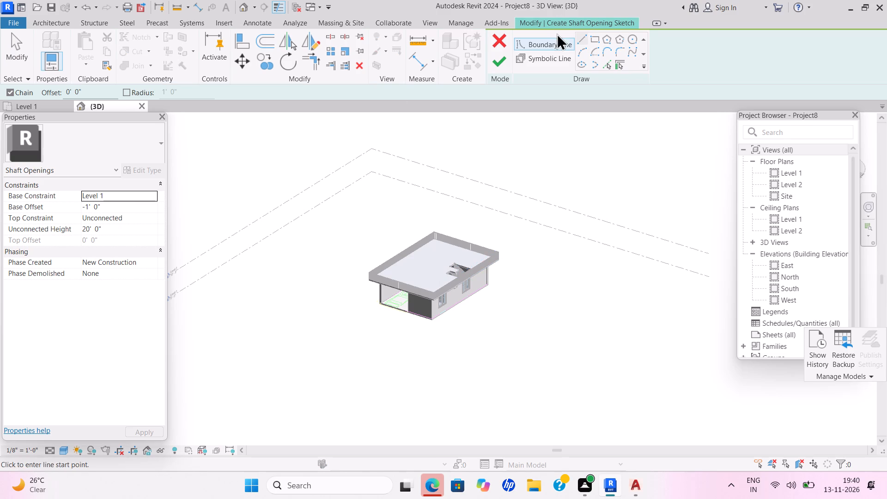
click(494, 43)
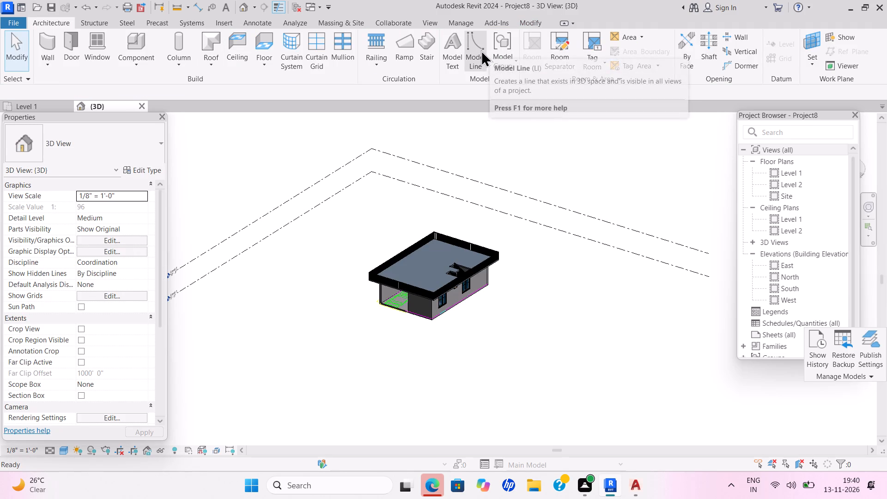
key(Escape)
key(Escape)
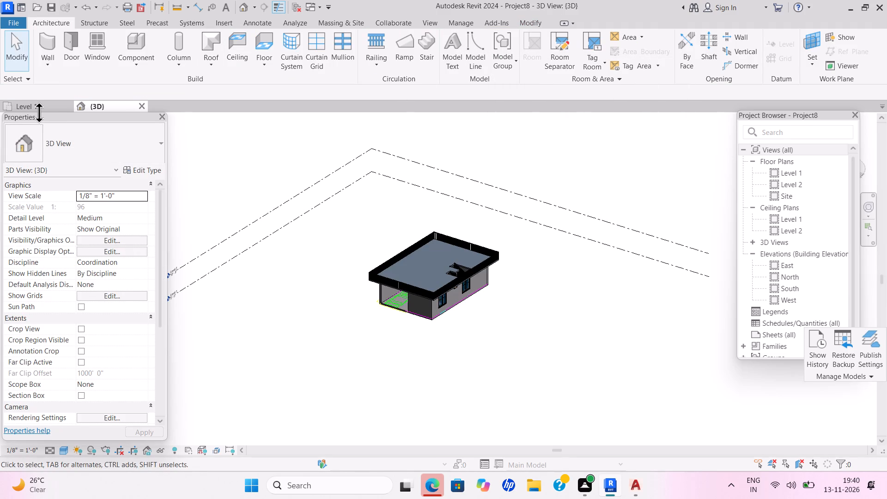
Create a sketched Grassland - 16" toposolid on Level 1 with a -6" height offset and a rectangular boundary about 55' by 56' around the house.
click(36, 106)
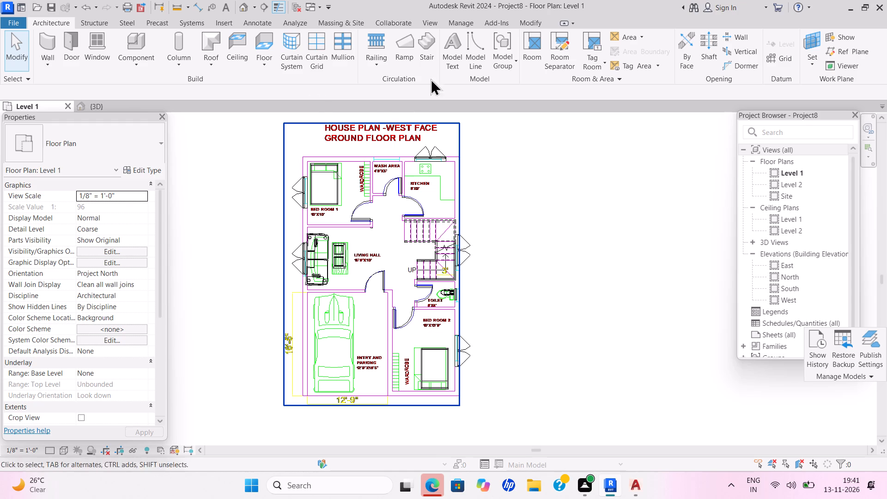
click(345, 24)
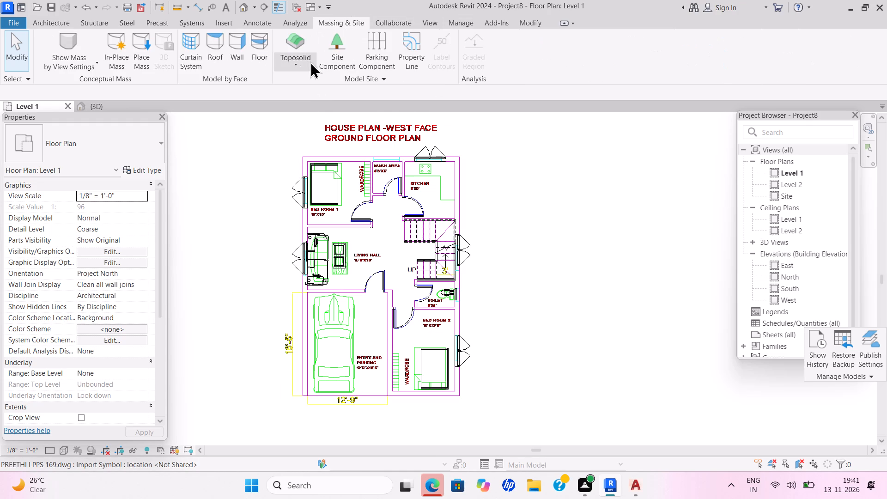
click(300, 65)
click(305, 80)
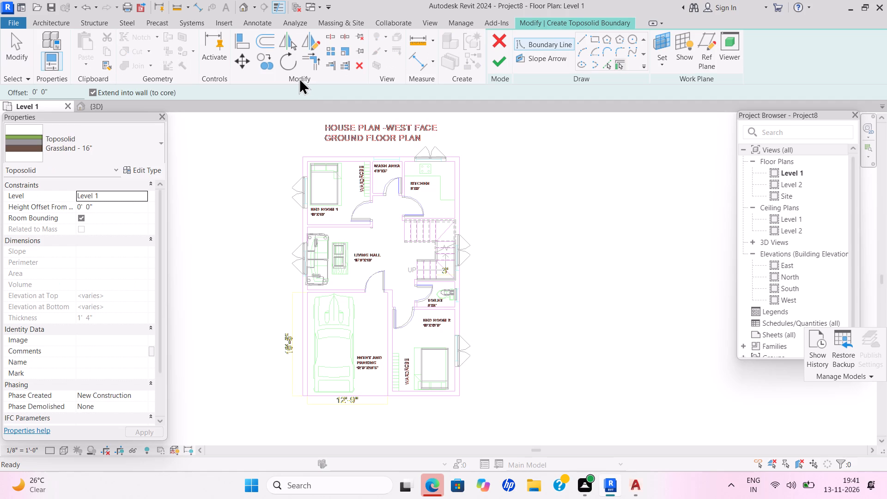
drag(113, 207, 109, 215)
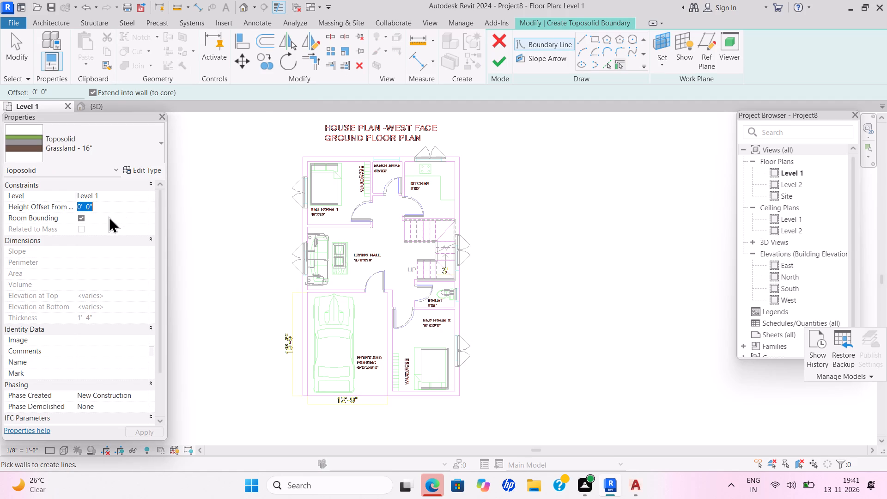
key(BackSpace)
text(-6")
key(Return)
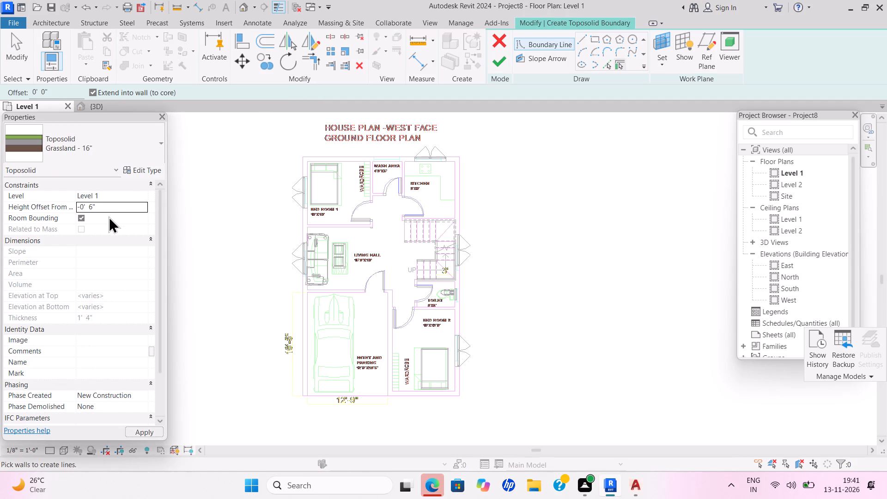
double_click(597, 38)
middle_drag(298, 157, 318, 193)
scroll(304, 166, up, 1)
scroll(307, 169, down, 1)
scroll(307, 171, up, 1)
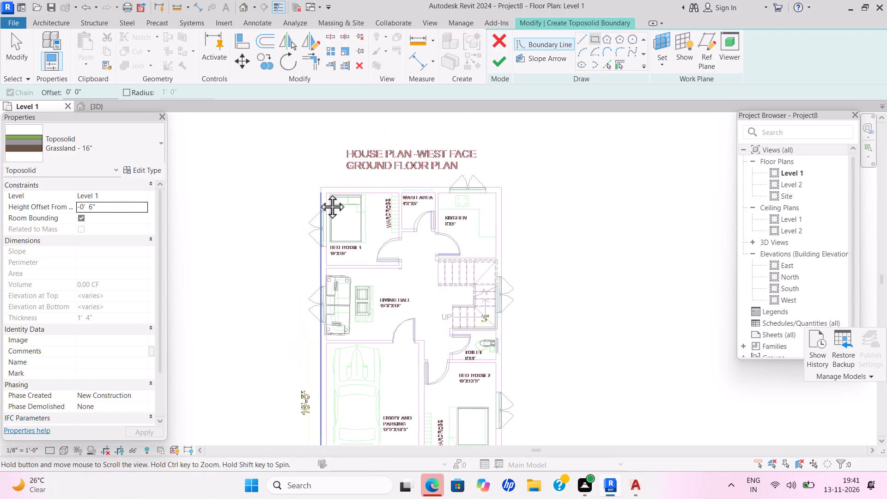
middle_drag(318, 193, 319, 193)
drag(210, 139, 240, 160)
middle_drag(501, 370, 531, 250)
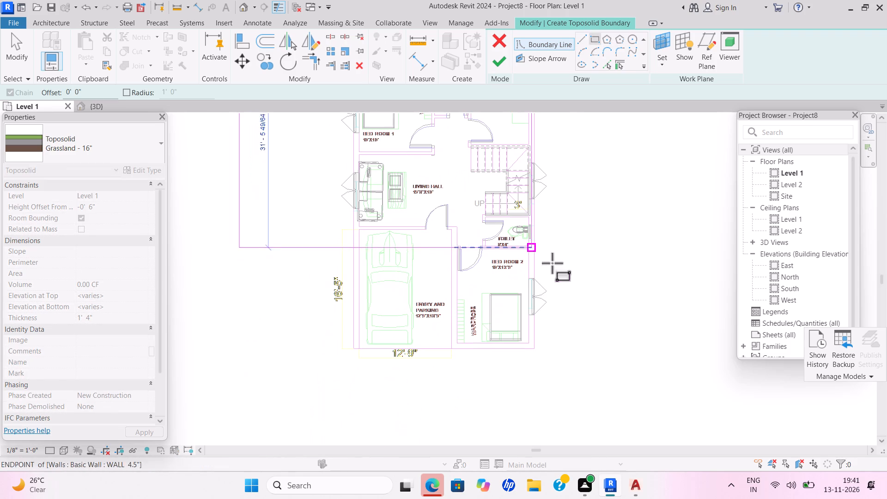
click(638, 426)
click(494, 59)
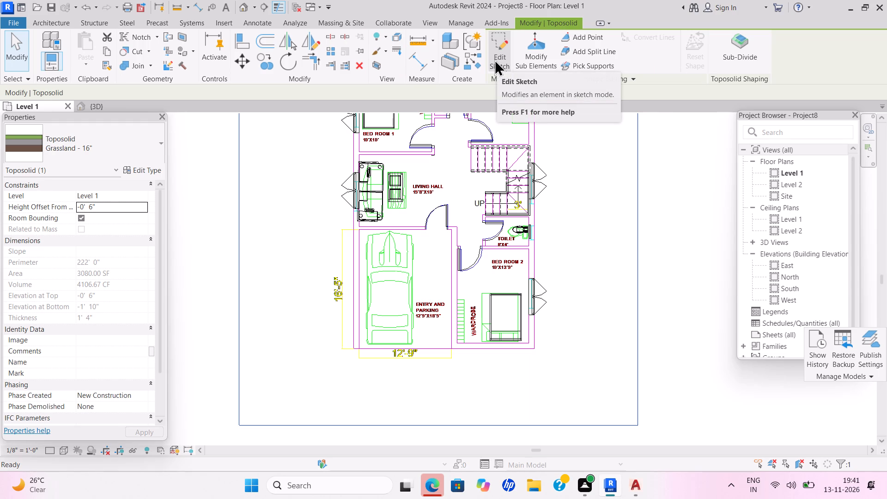
Open the 3D view and change its visual style.
click(114, 107)
click(352, 393)
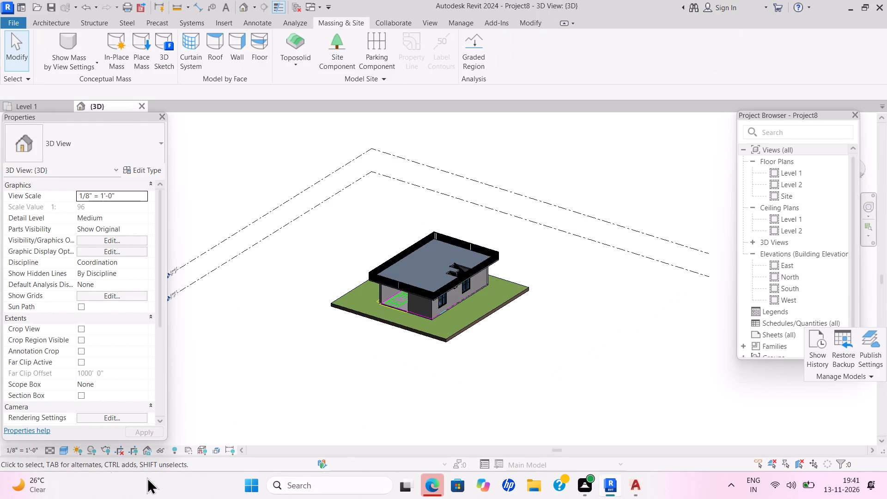
click(67, 453)
click(91, 436)
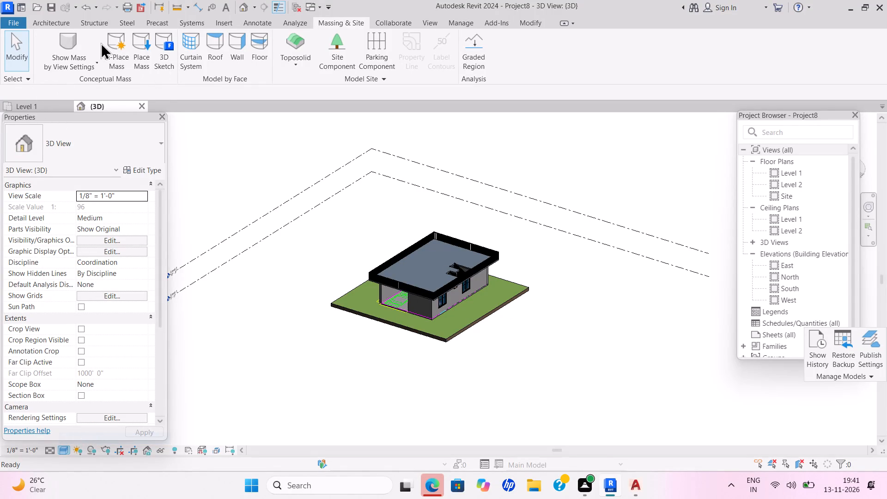
On Level 1, start a sketched Grassland - 16" toposolid with a 0' height offset and draw a rectangle about 55' by 9' 2" along the parking-side edge.
click(46, 22)
click(38, 109)
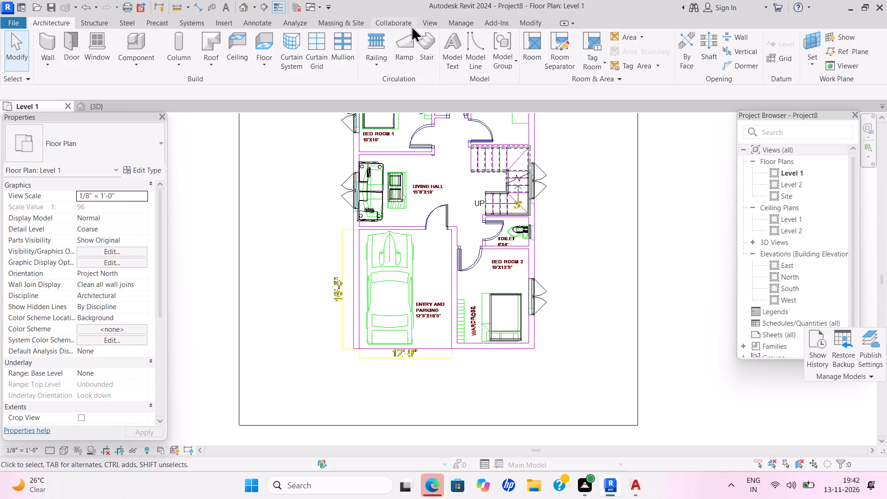
click(348, 20)
drag(304, 62, 299, 62)
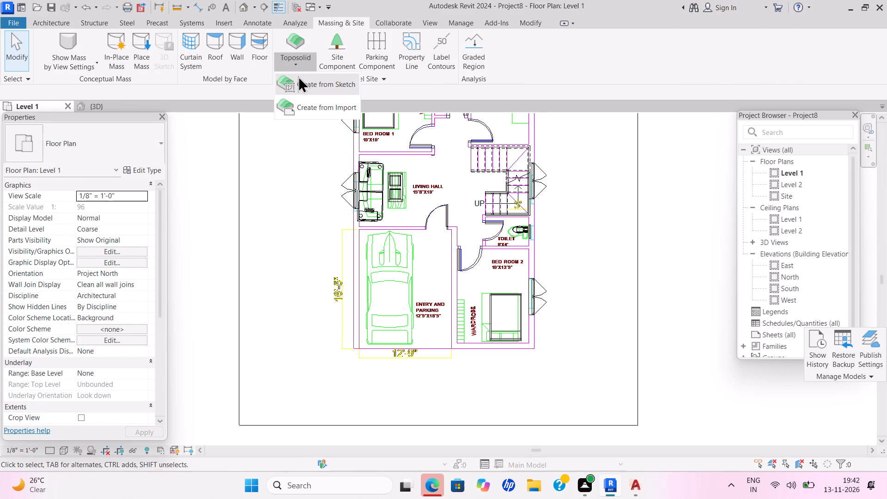
click(299, 82)
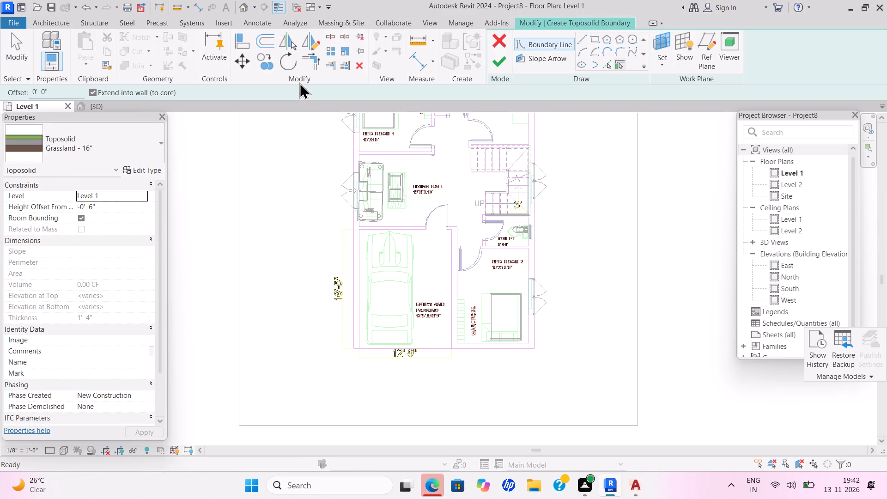
click(117, 214)
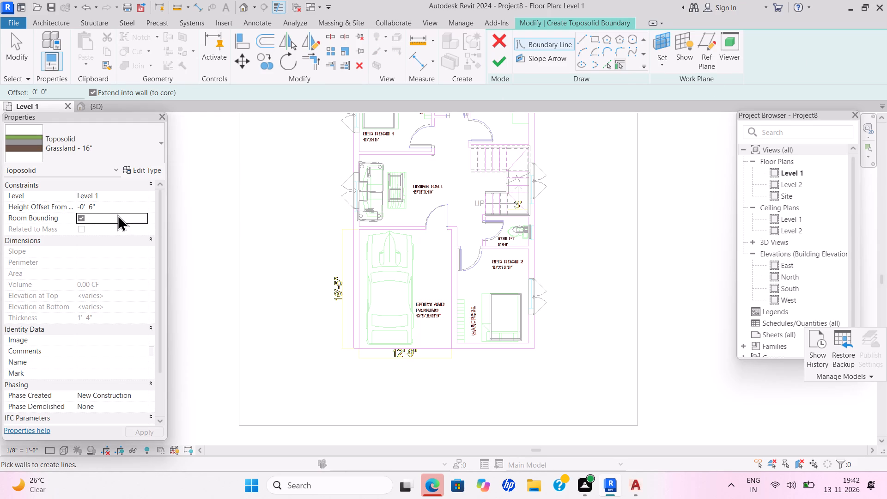
click(115, 205)
key(BackSpace)
text(0')
key(Return)
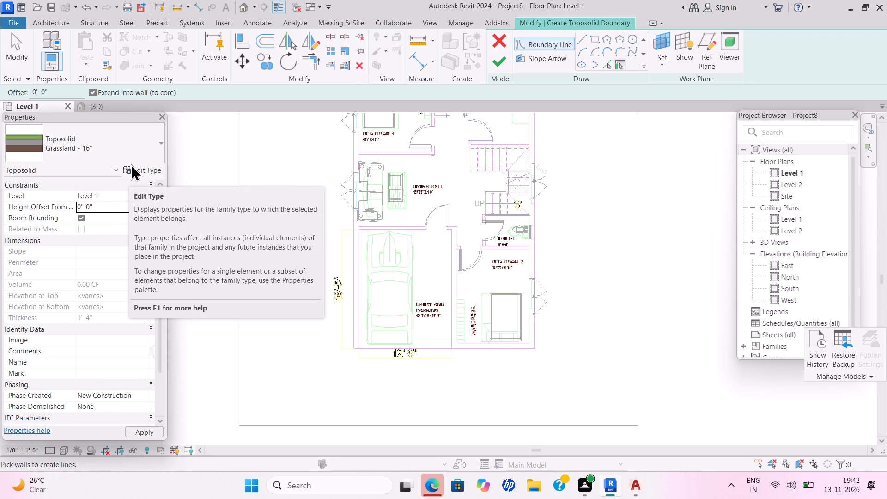
double_click(591, 38)
click(242, 426)
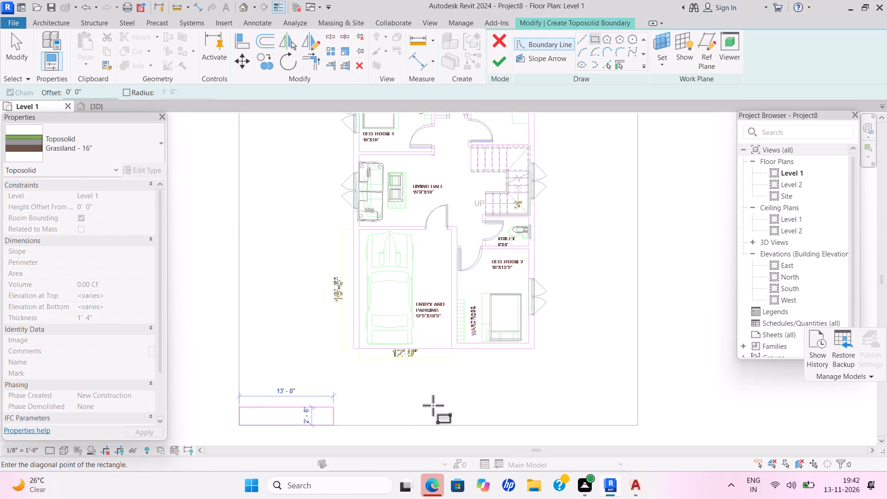
click(637, 359)
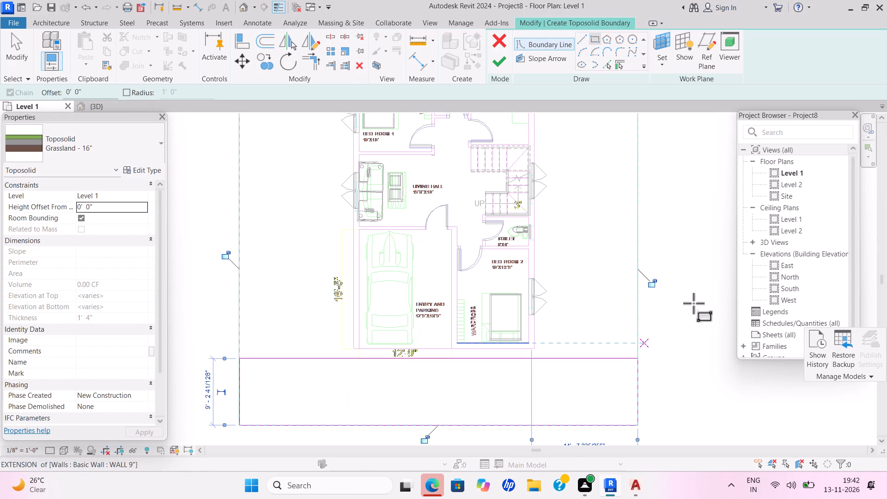
Draw a second boundary rectangle about 10' 6" wide along the terrain's stair-side edge, from the first strip to the far edge behind the kitchen.
middle_drag(694, 301, 529, 306)
scroll(527, 301, down, 1)
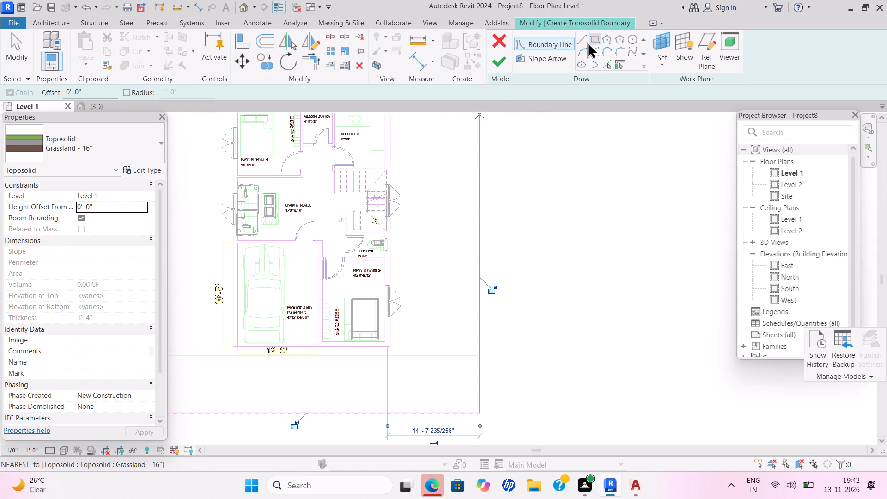
double_click(592, 39)
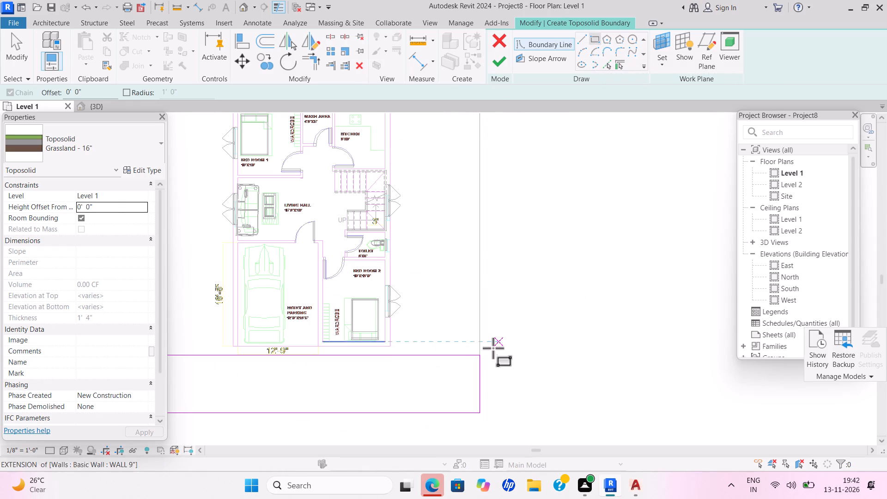
drag(485, 353, 480, 350)
scroll(417, 142, up, 1)
middle_drag(417, 142, 431, 246)
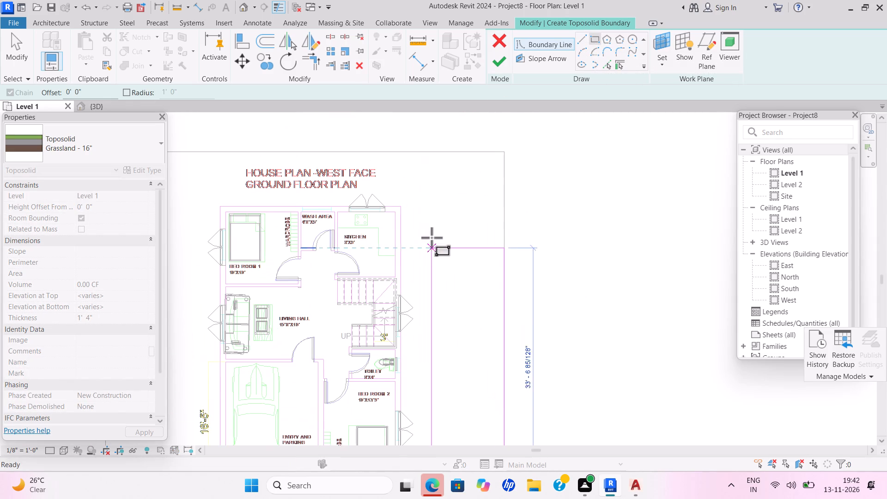
click(428, 155)
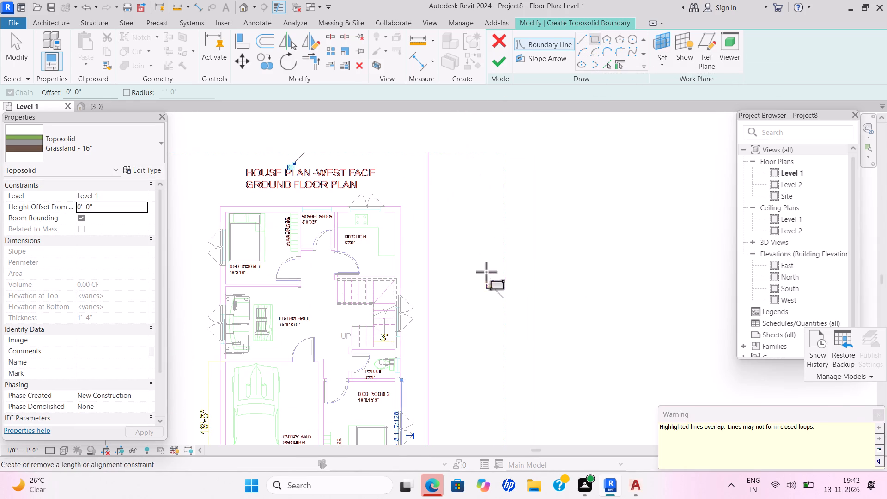
middle_drag(497, 252, 526, 137)
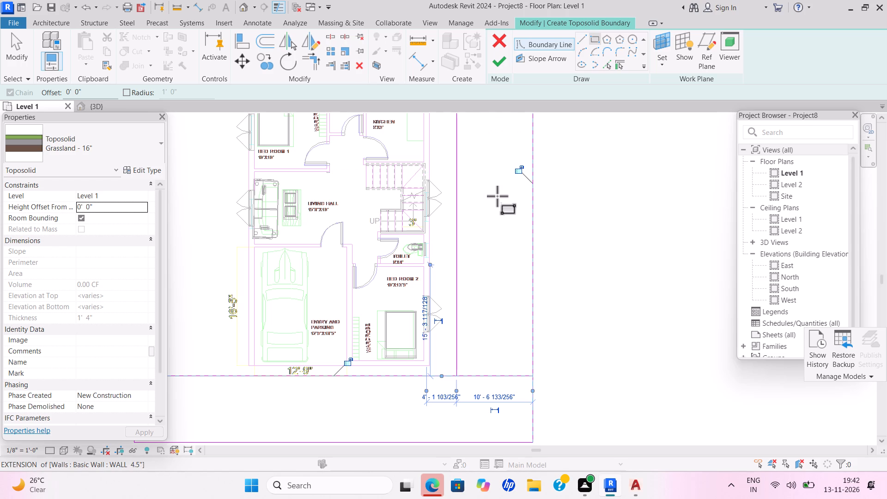
key(Escape)
key(Escape)
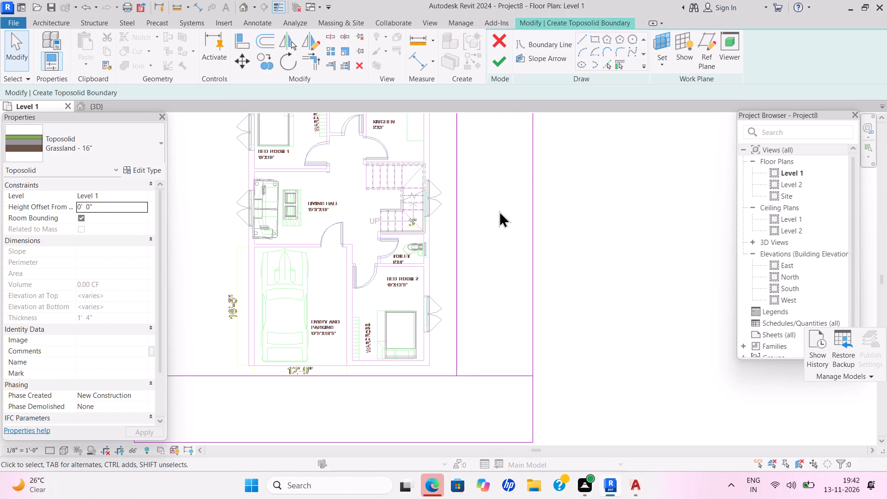
key(Escape)
Use Trim/Extend to Corner on the boundary lines where the two strips meet at the inner corner.
click(318, 65)
click(317, 65)
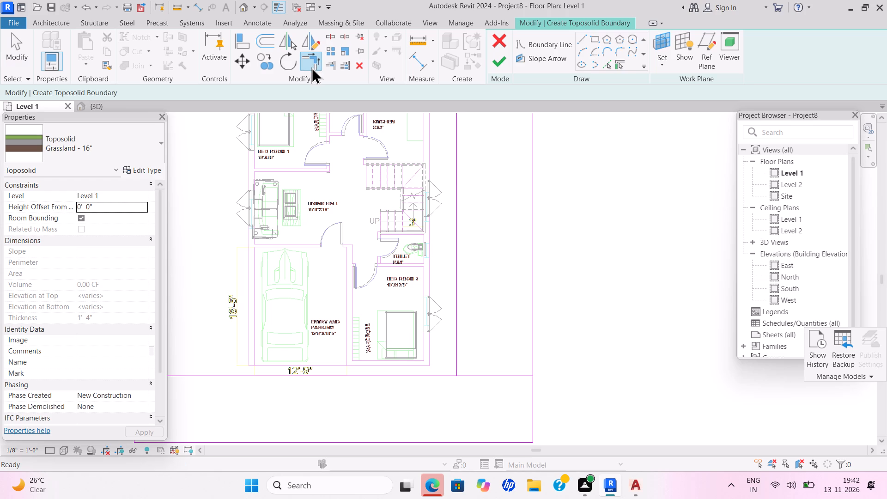
click(311, 67)
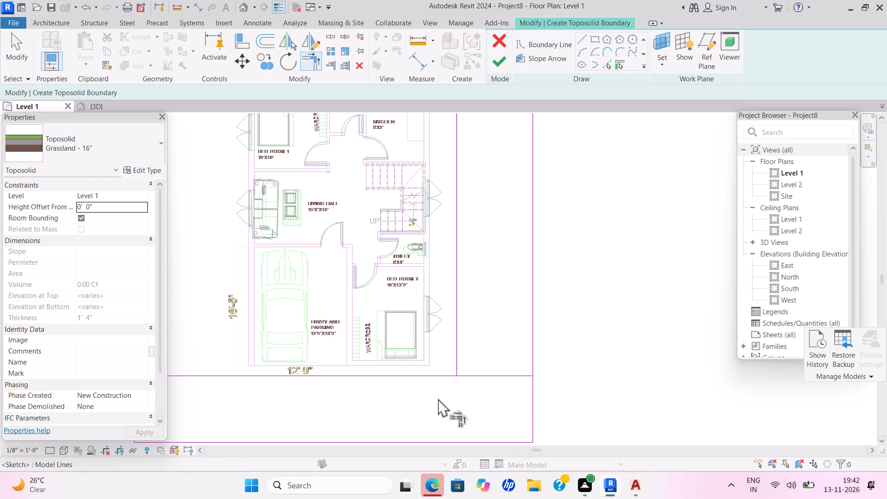
triple_click(424, 374)
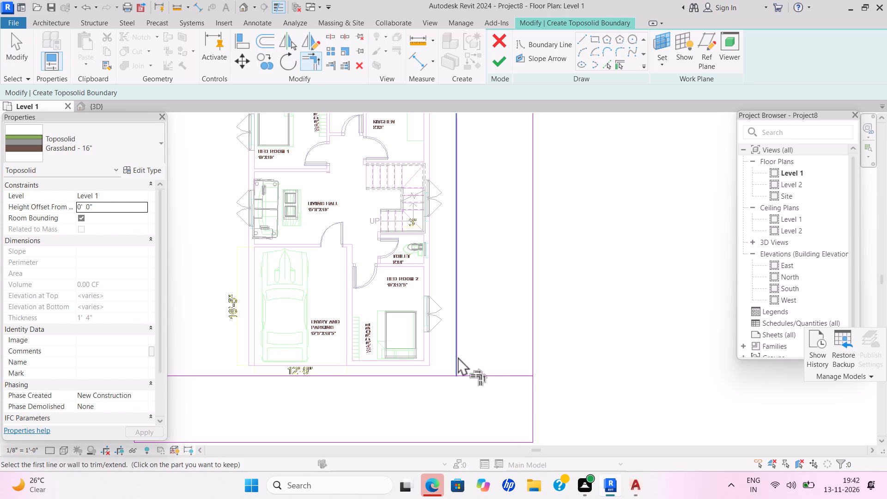
triple_click(458, 357)
click(473, 377)
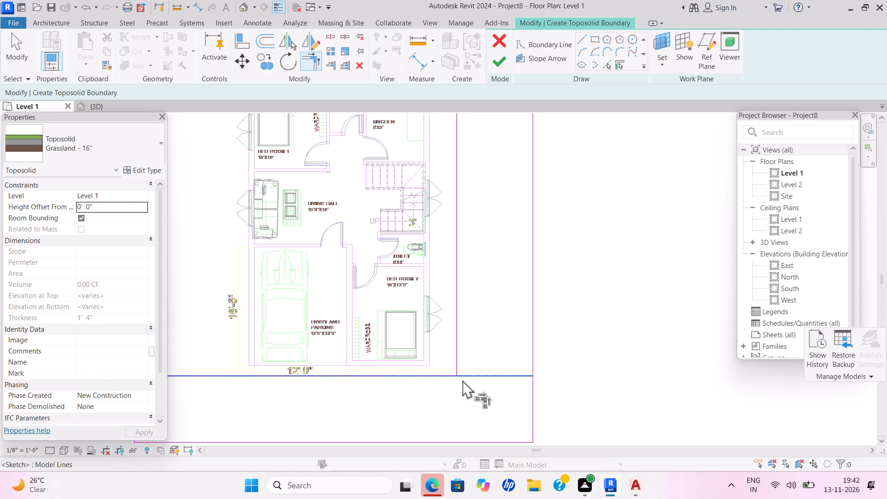
key(Escape)
click(314, 68)
drag(314, 68, 317, 83)
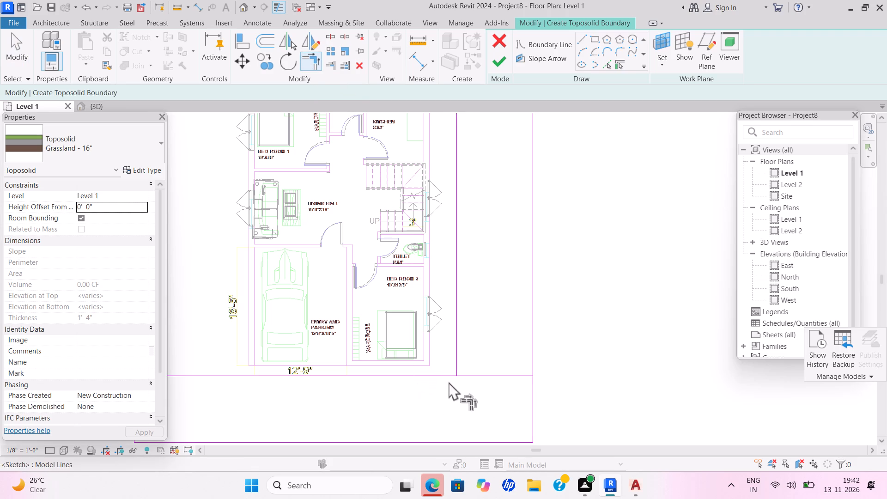
click(471, 377)
click(444, 376)
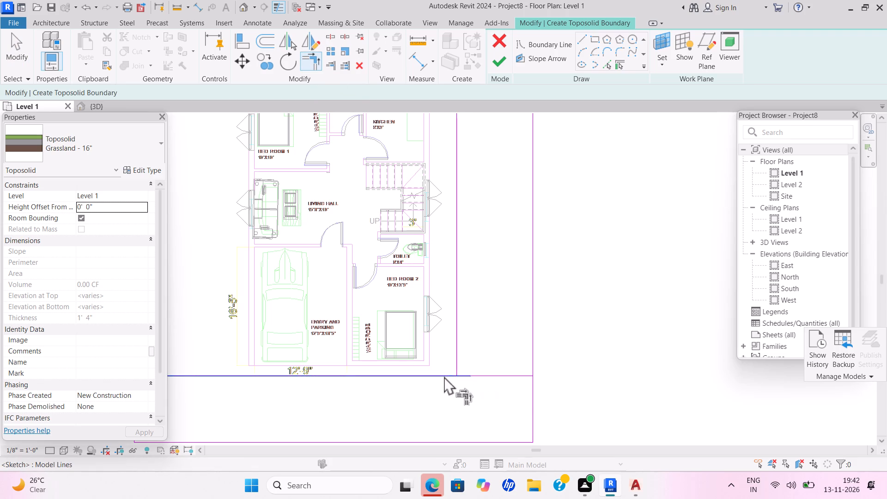
key(Escape)
Delete the leftover line segment crossing the strips' junction and shorten the remaining horizontal line to the inner corner, forming an L-shaped boundary.
click(502, 377)
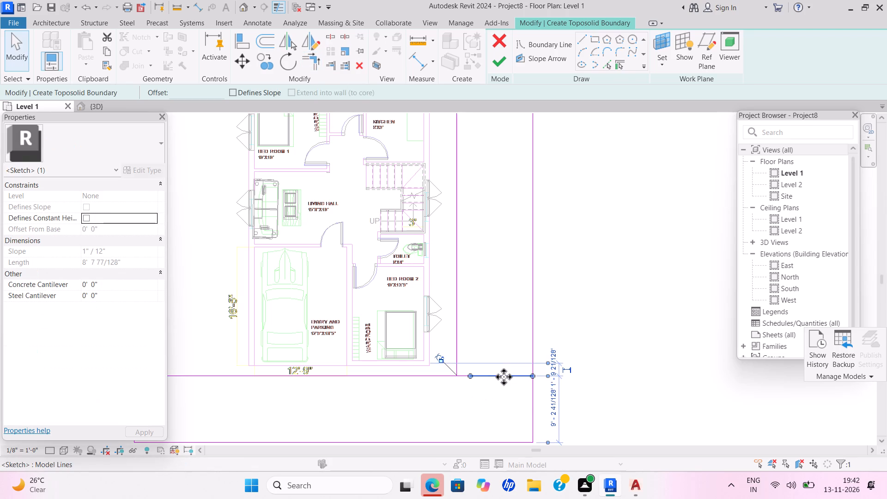
key(Delete)
click(465, 377)
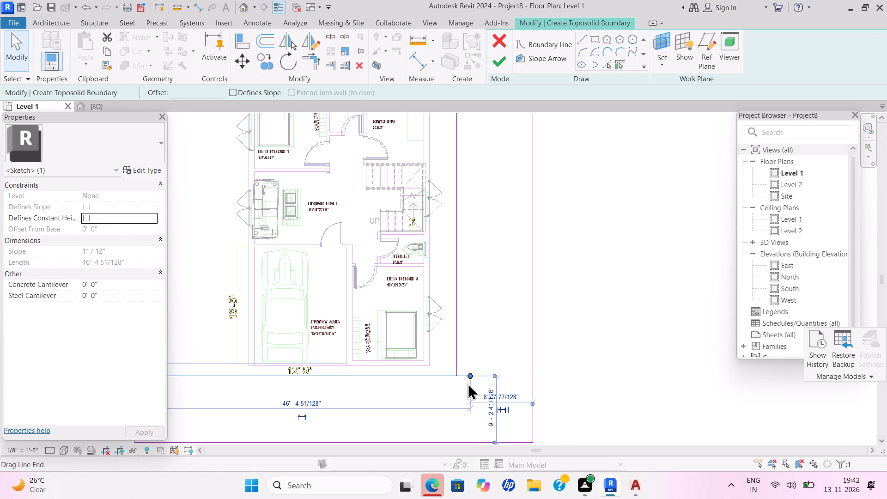
drag(468, 377, 460, 377)
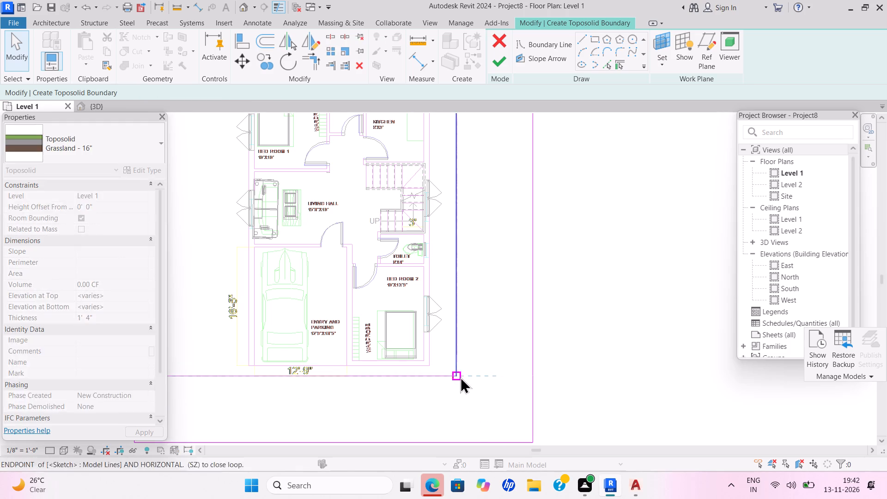
click(505, 339)
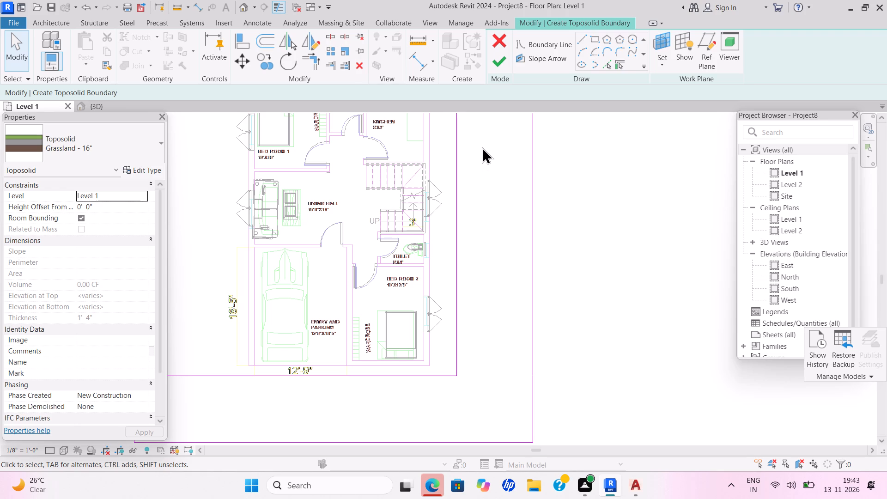
Finish the L-shaped toposolid sketch without saving the project and show it in the 3D view.
click(500, 61)
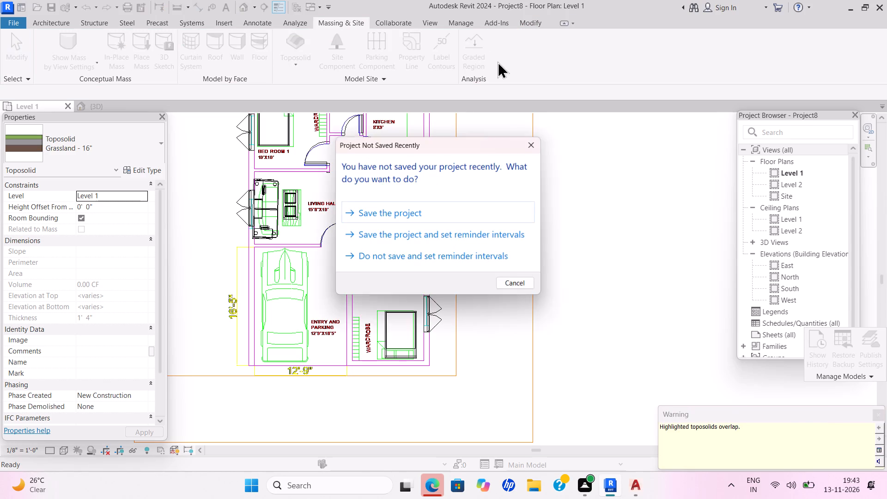
click(542, 148)
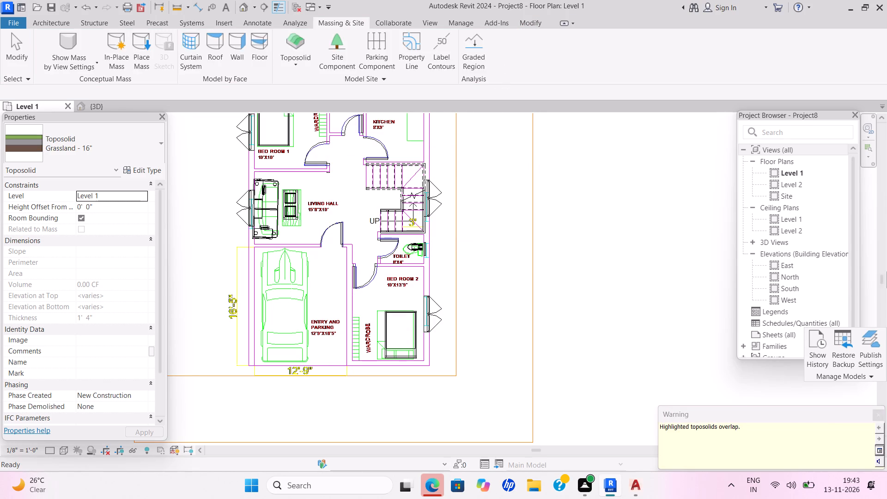
click(101, 108)
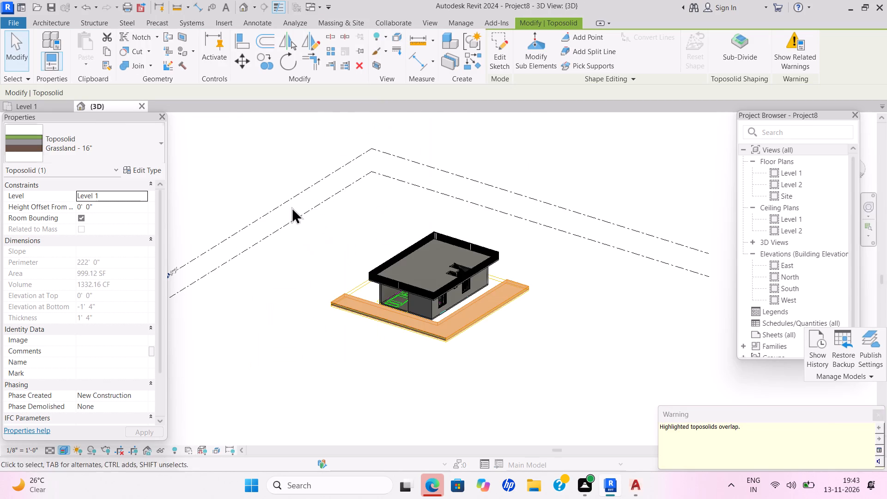
click(459, 371)
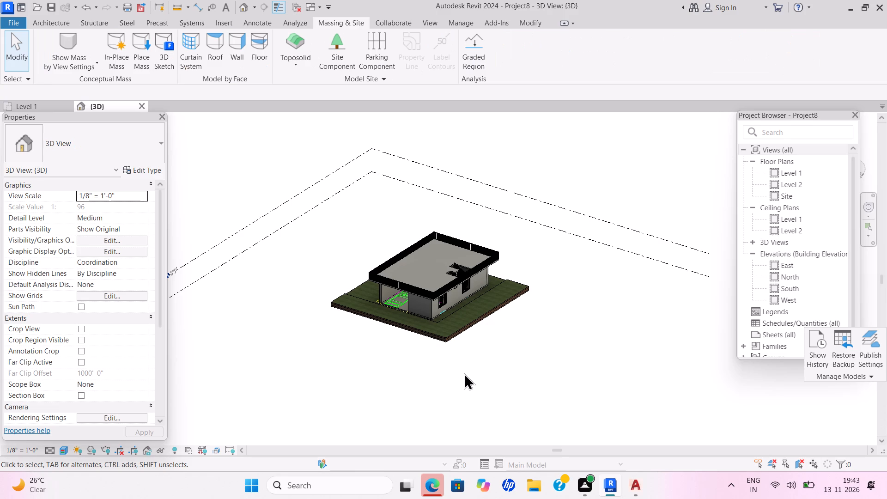
Paint the top face of the L-shaped toposolid strip with the Analytical Spaces material.
click(529, 27)
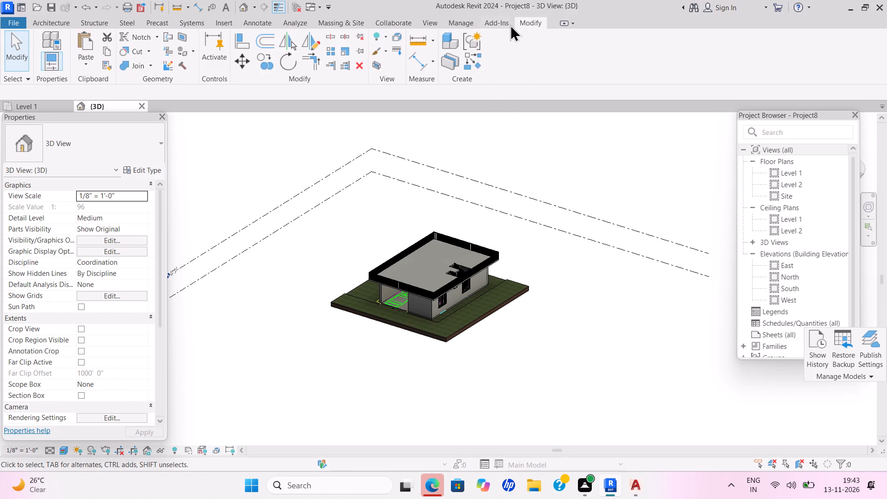
click(190, 49)
click(191, 73)
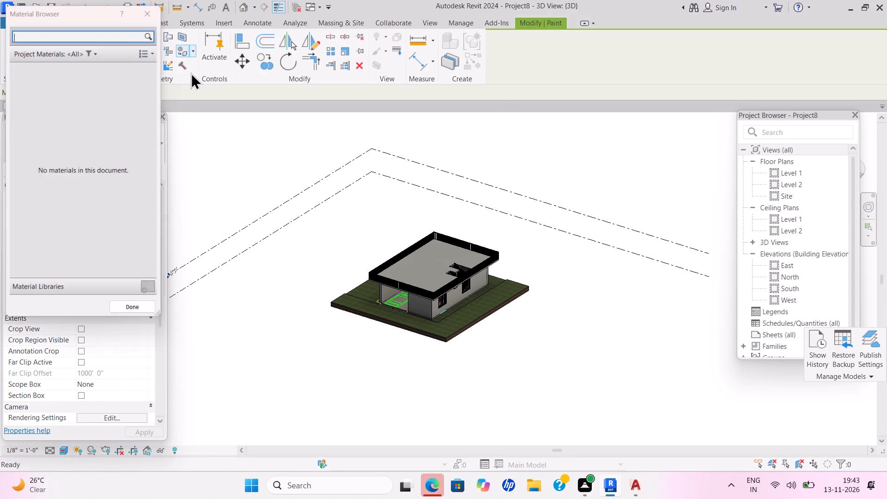
click(113, 223)
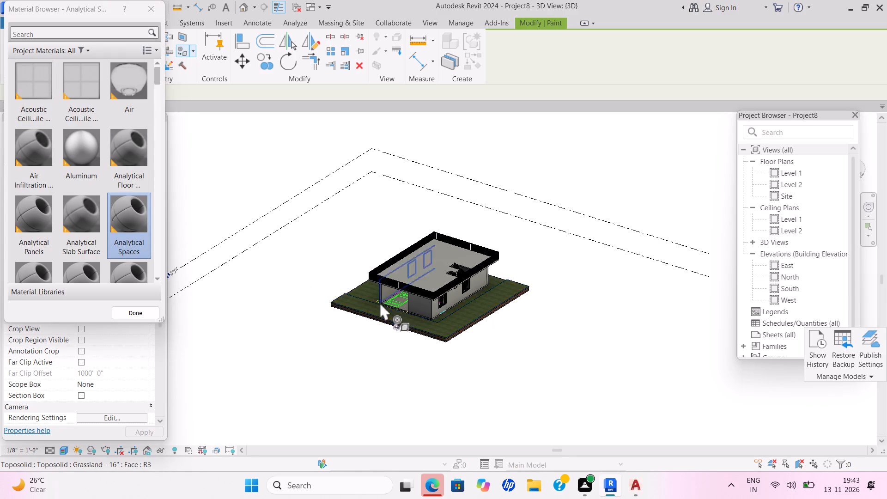
click(447, 327)
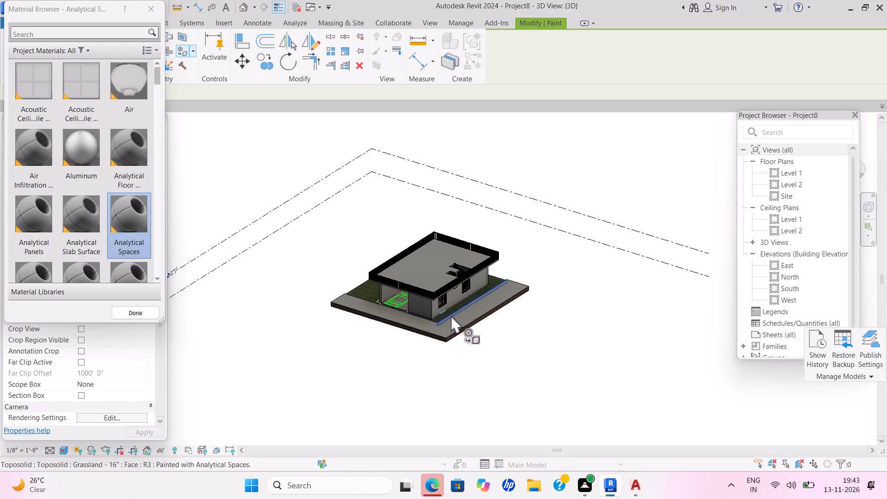
key(Escape)
key(Escape)
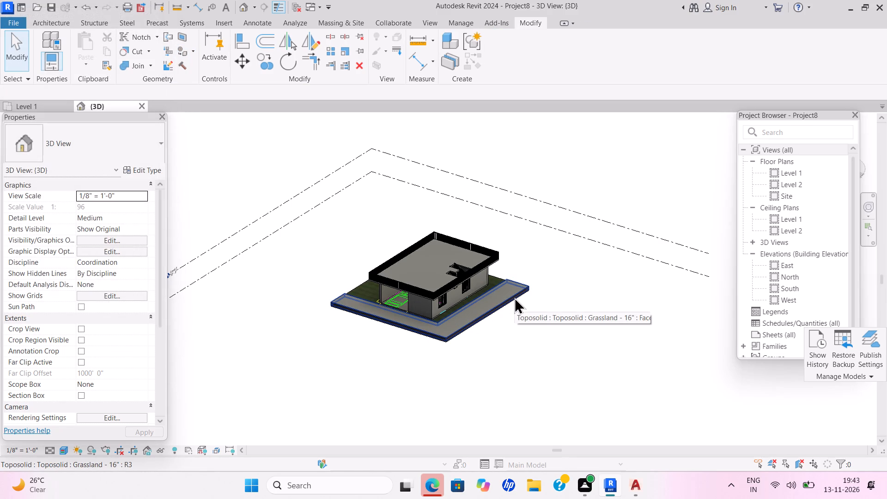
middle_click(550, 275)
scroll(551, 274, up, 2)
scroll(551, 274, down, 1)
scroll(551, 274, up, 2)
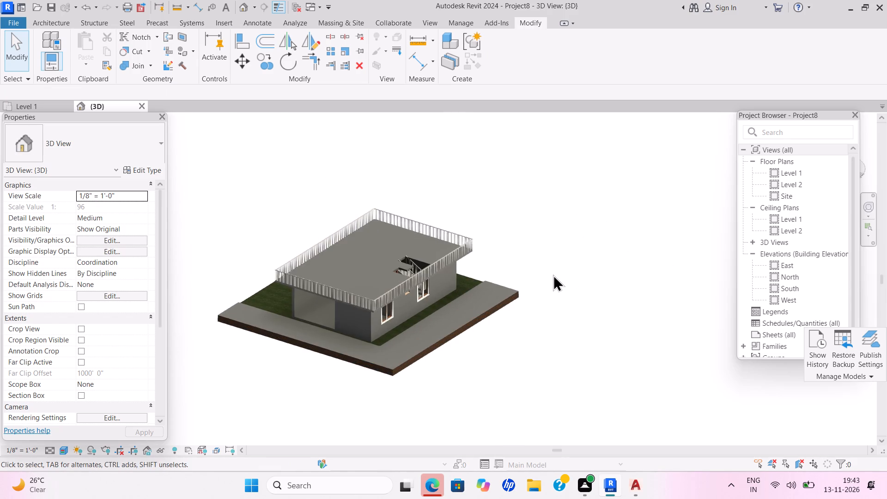
Paint the recessed porch's wall faces and the adjoining front wall face of the house with the Copper material.
key(Escape)
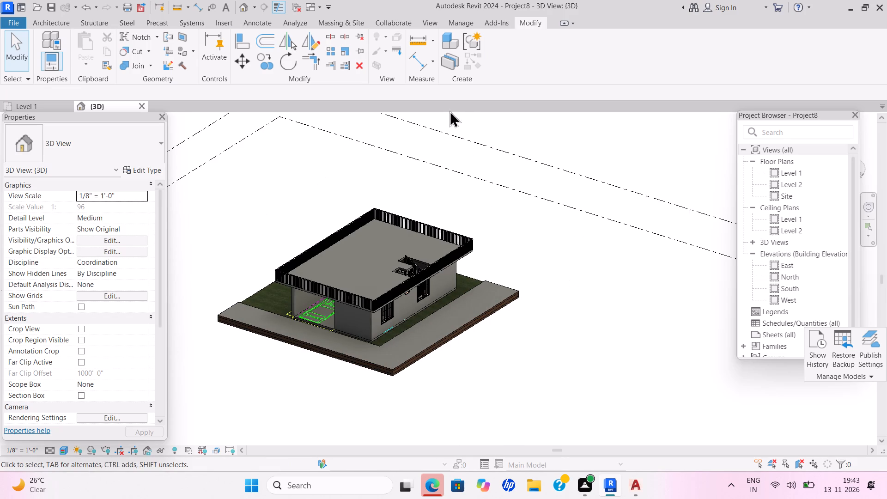
key(Escape)
key(Escape)
click(61, 23)
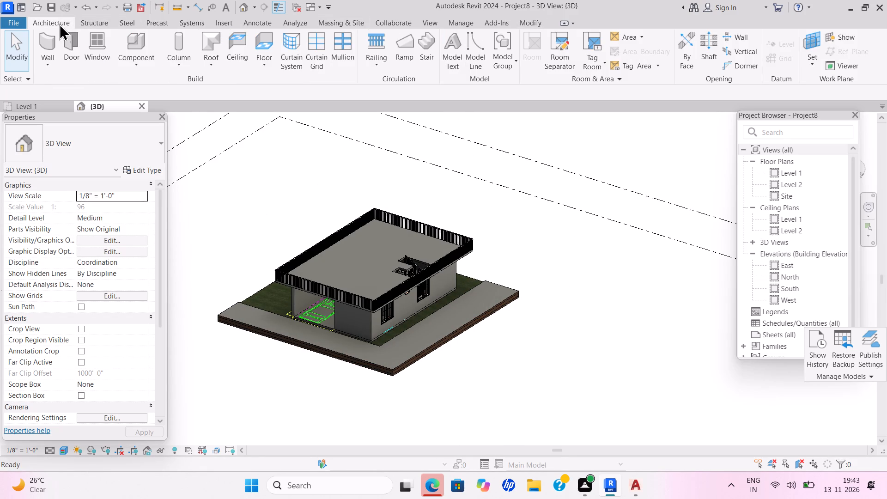
click(534, 20)
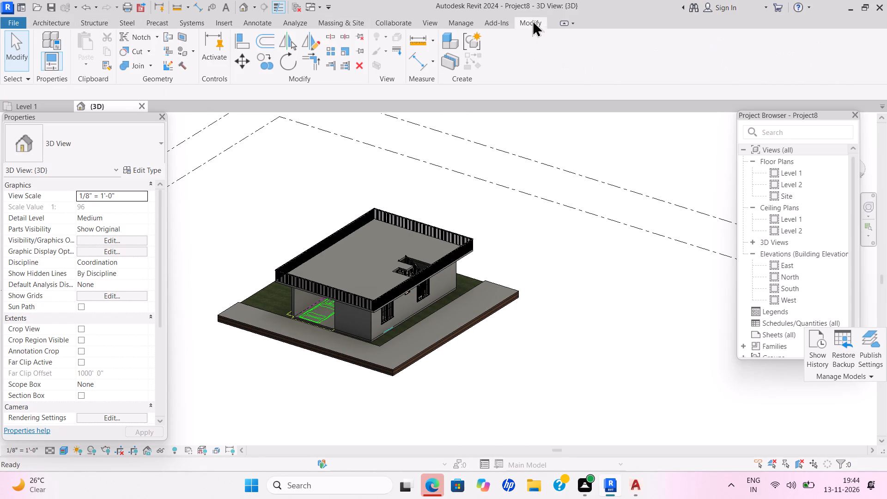
click(192, 49)
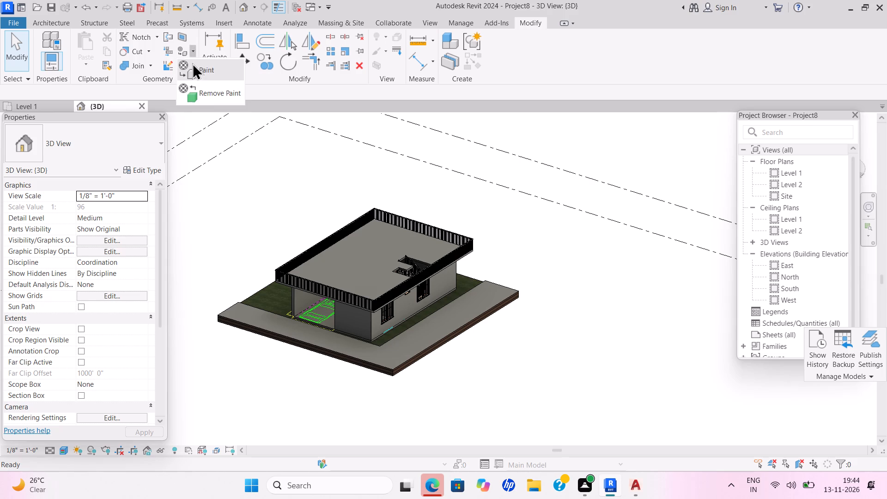
click(192, 67)
scroll(117, 199, up, 1)
scroll(115, 207, down, 1)
scroll(115, 207, up, 1)
scroll(115, 207, down, 4)
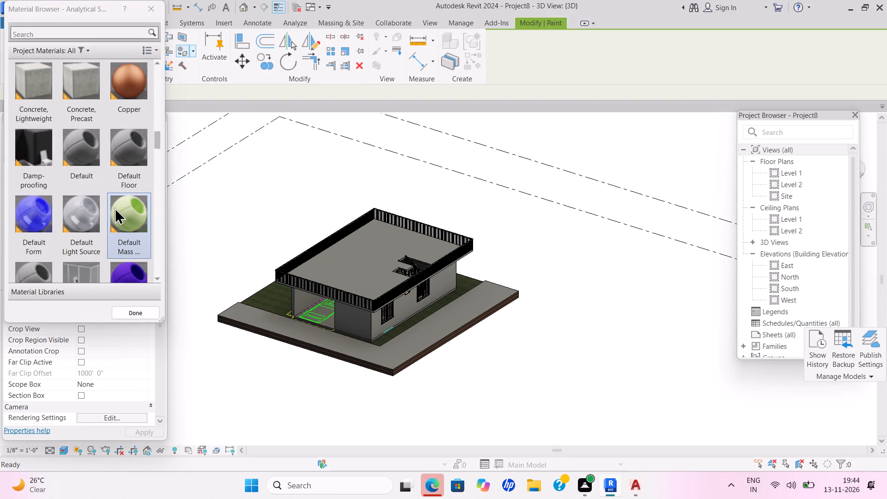
click(136, 104)
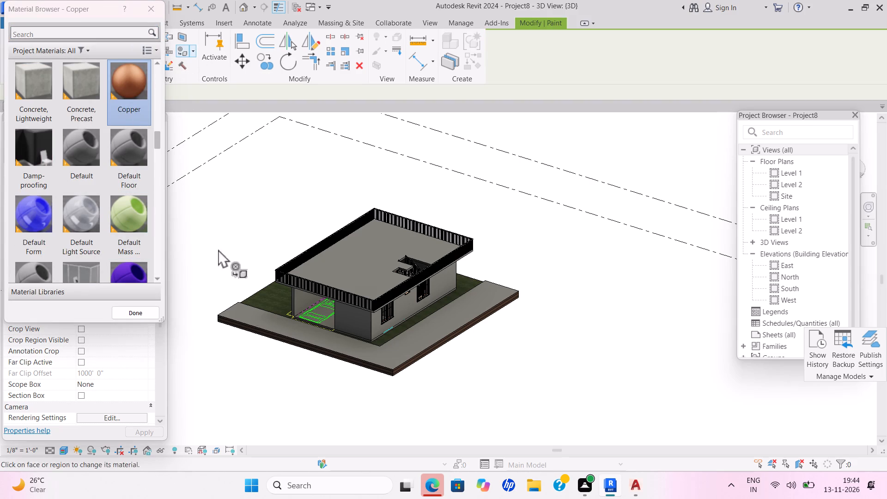
shift+middle_drag(381, 350, 431, 306)
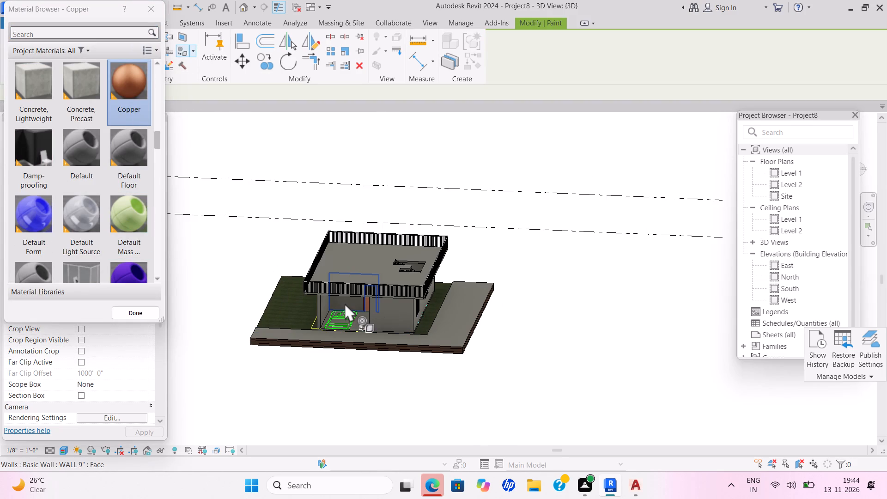
click(345, 303)
shift+middle_drag(381, 310, 442, 291)
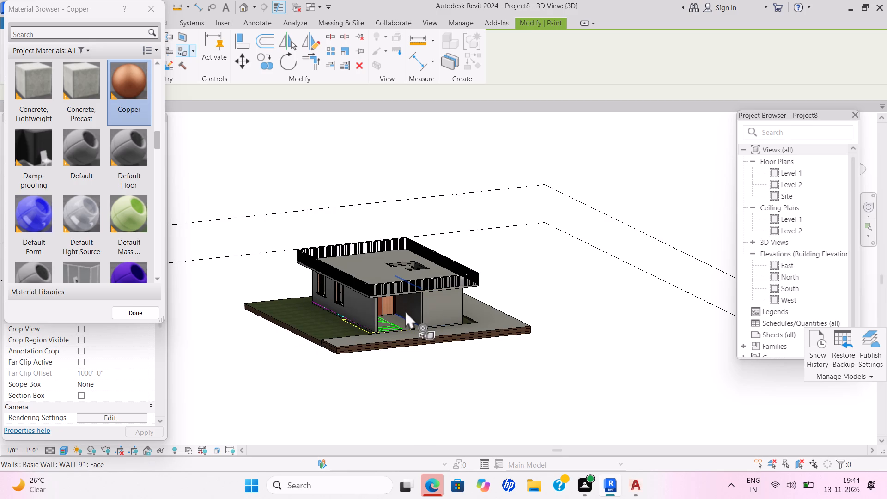
click(405, 310)
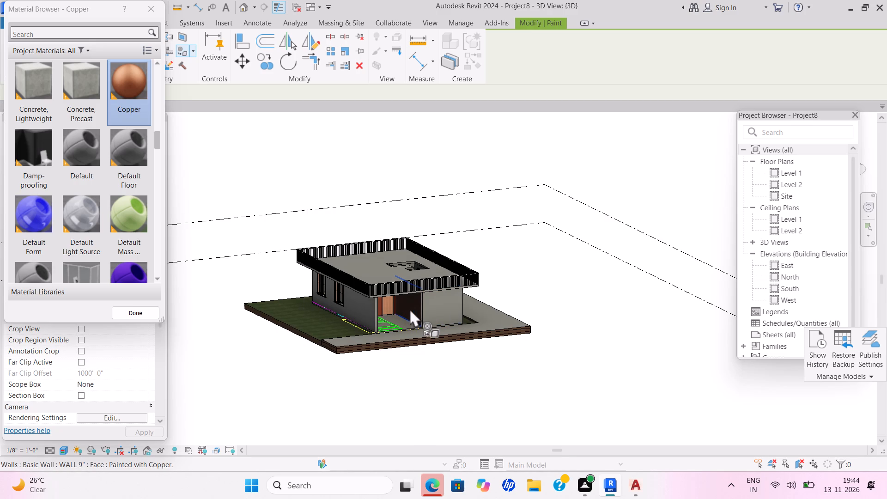
click(410, 309)
shift+middle_drag(434, 315, 477, 320)
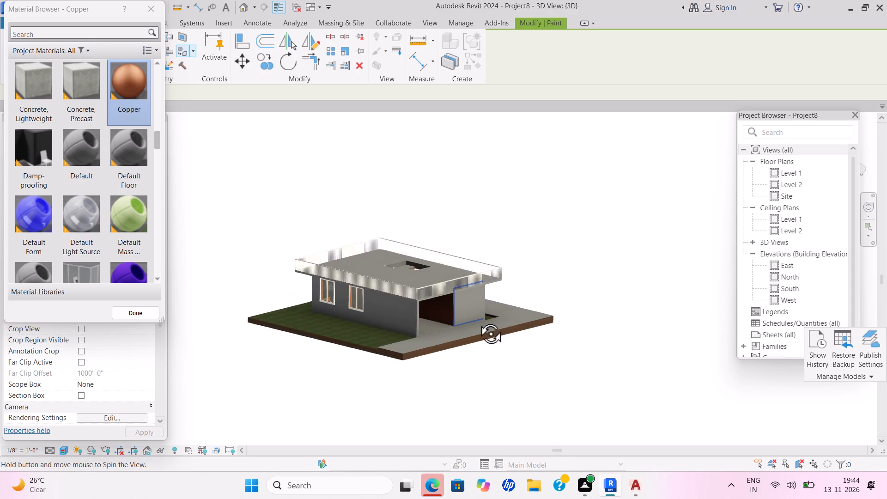
shift+middle_drag(477, 320, 337, 354)
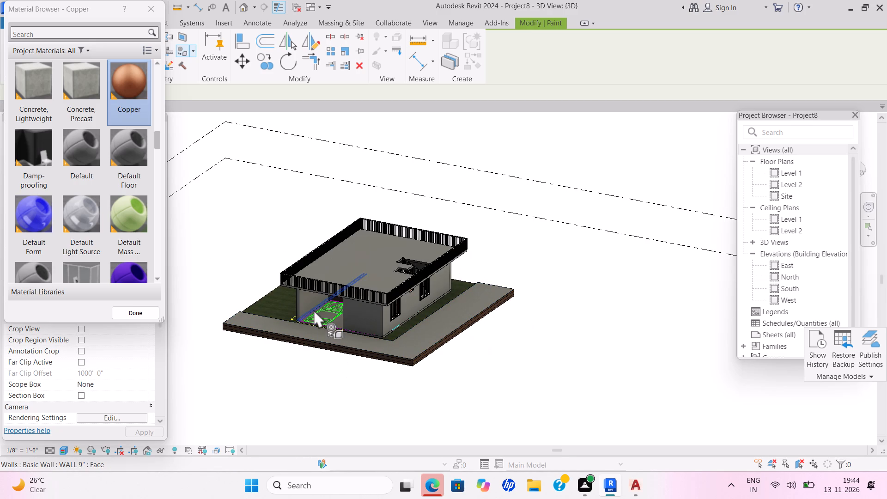
click(307, 305)
click(376, 317)
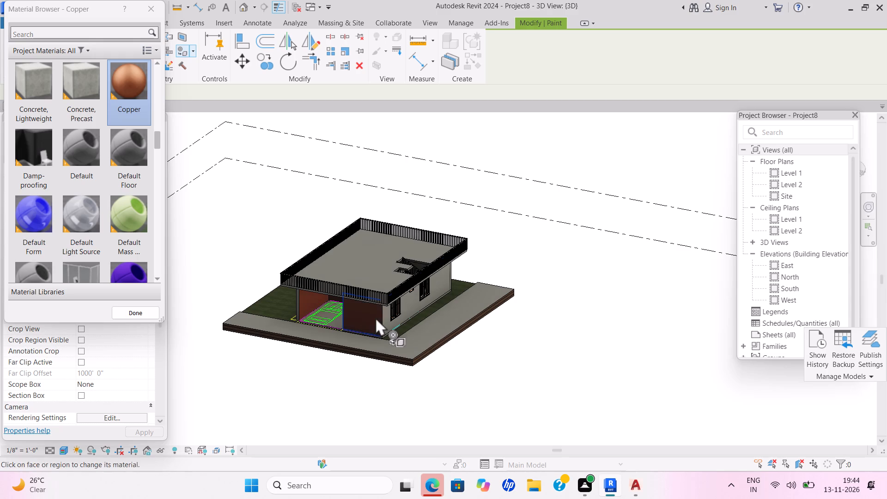
Paint the exterior wall faces on the three remaining sides of the house with the Copper material.
shift+middle_drag(424, 318, 334, 326)
click(372, 304)
scroll(372, 304, up, 1)
scroll(471, 297, down, 1)
scroll(471, 297, up, 4)
shift+scroll(471, 297, down, 3)
shift+middle_drag(471, 297, 258, 329)
shift+scroll(381, 318, up, 1)
shift+scroll(312, 325, down, 3)
shift+scroll(258, 329, up, 1)
shift+scroll(258, 329, down, 2)
shift+scroll(258, 329, up, 1)
scroll(279, 330, down, 1)
click(417, 329)
shift+middle_drag(466, 328, 457, 328)
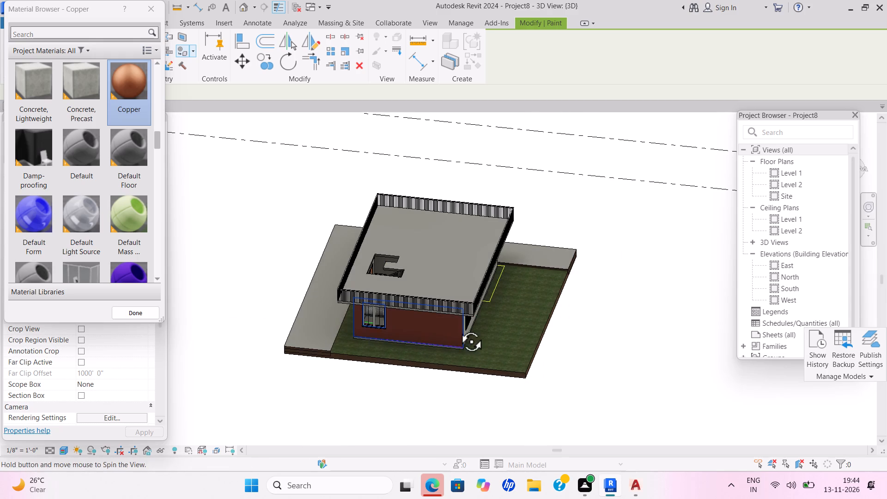
shift+middle_drag(457, 328, 321, 327)
click(418, 335)
Paint the top face of the flat roof with the Birch material and end the Paint command.
shift+middle_drag(463, 344, 420, 343)
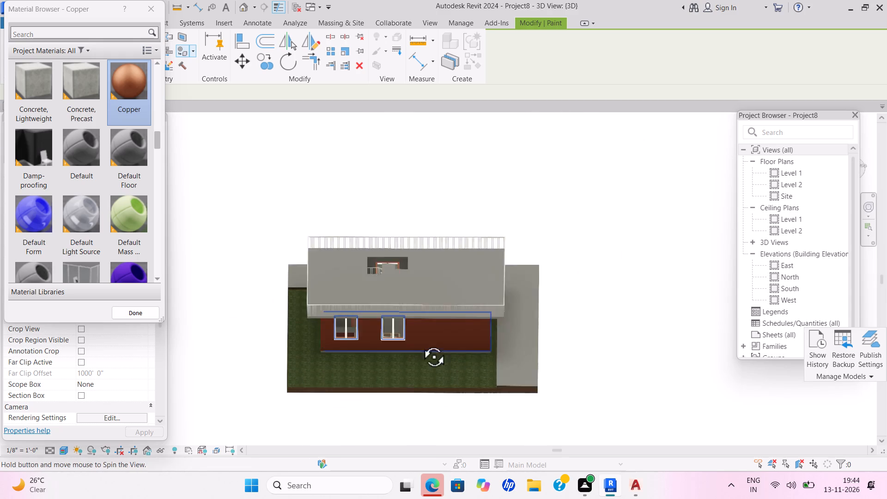
shift+middle_drag(420, 343, 253, 338)
scroll(253, 338, up, 1)
scroll(81, 190, up, 1)
scroll(79, 192, down, 1)
scroll(79, 192, up, 1)
scroll(76, 194, down, 1)
scroll(75, 195, up, 2)
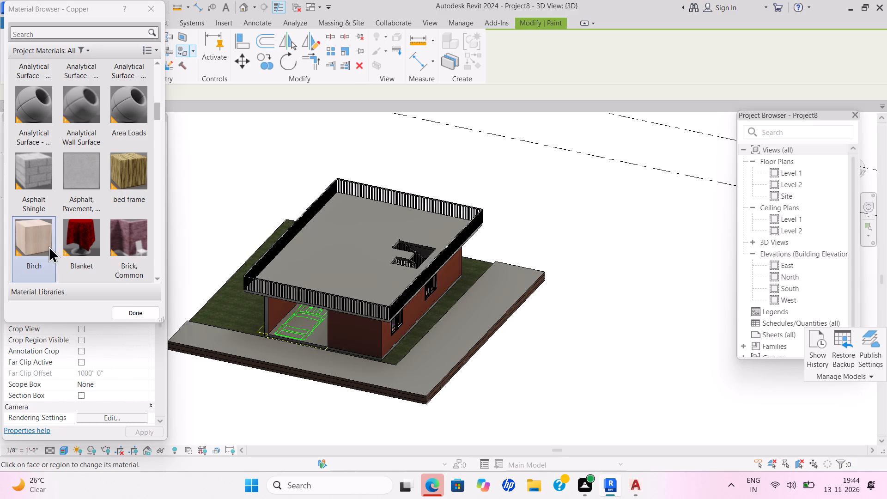
click(49, 246)
click(392, 247)
key(Escape)
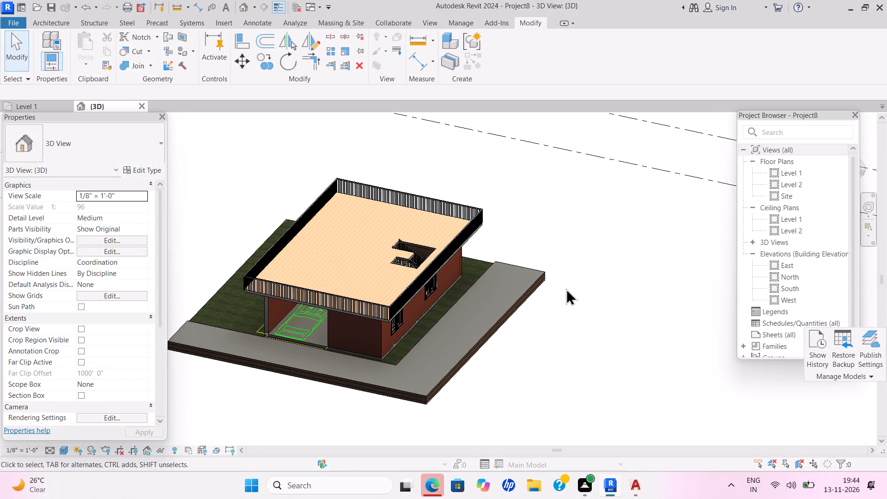
key(Escape)
Open the South elevation and bring the level heads into view.
double_click(799, 289)
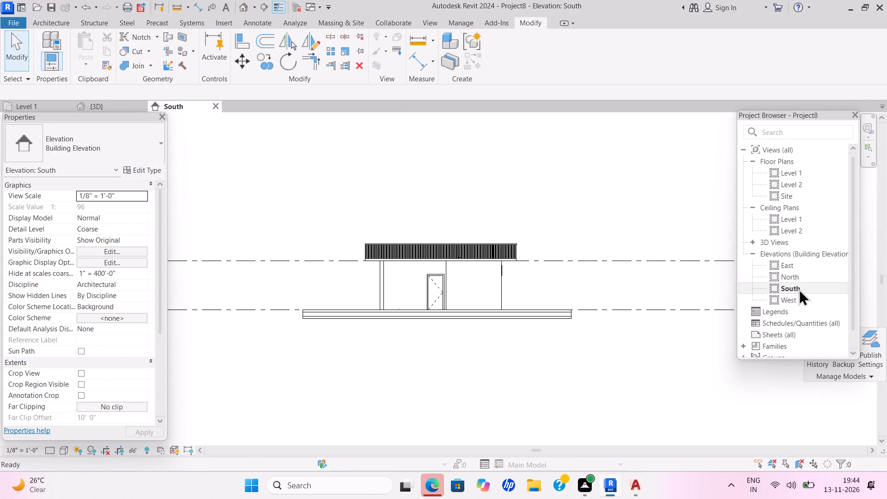
middle_drag(541, 382, 311, 403)
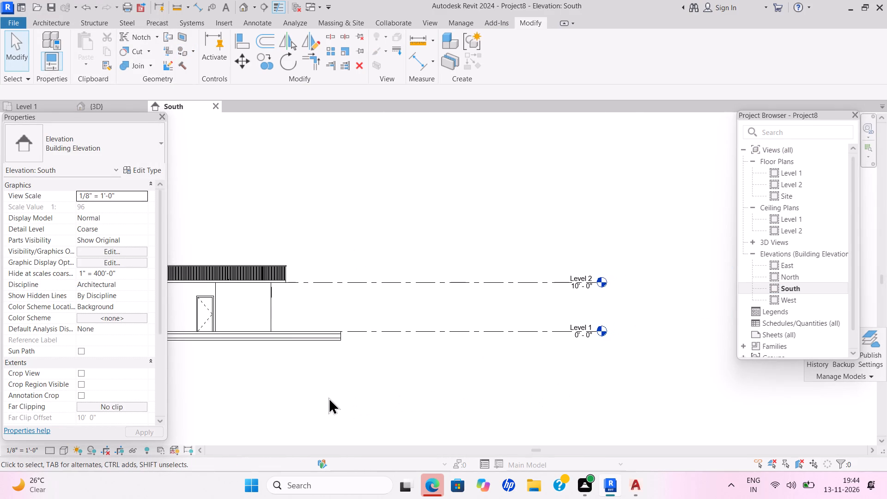
middle_drag(339, 397, 330, 419)
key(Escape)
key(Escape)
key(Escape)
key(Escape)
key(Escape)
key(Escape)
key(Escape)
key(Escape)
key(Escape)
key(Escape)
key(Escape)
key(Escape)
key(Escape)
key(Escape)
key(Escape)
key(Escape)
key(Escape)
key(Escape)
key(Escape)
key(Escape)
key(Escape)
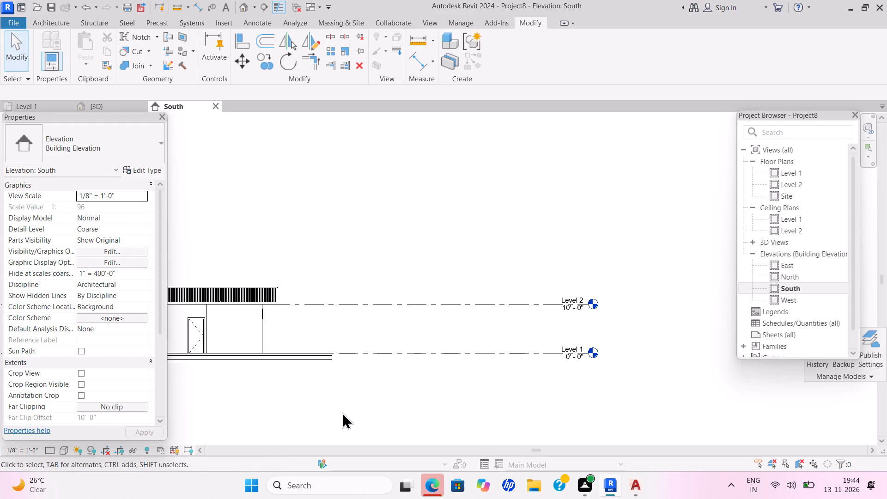
Add a level at a 0' 6" offset above Level 2 using Pick Lines.
click(66, 24)
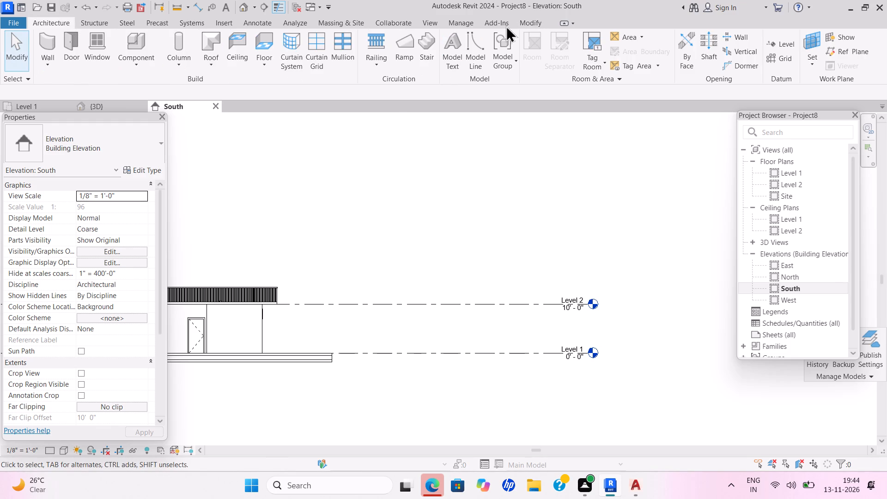
click(782, 45)
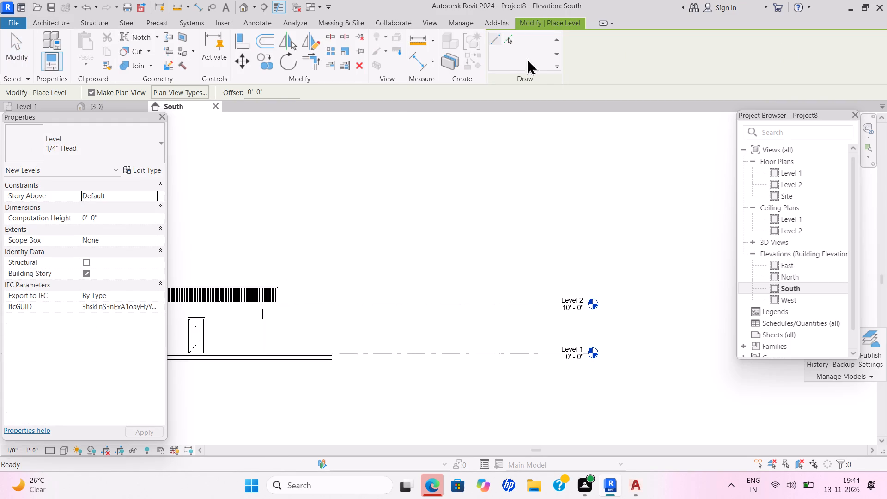
double_click(511, 40)
drag(285, 95, 227, 97)
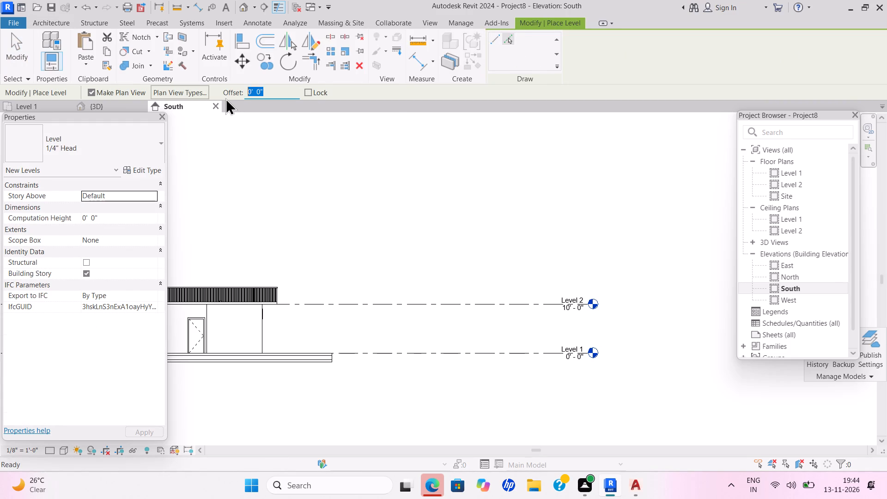
key(BackSpace)
text(6")
key(Return)
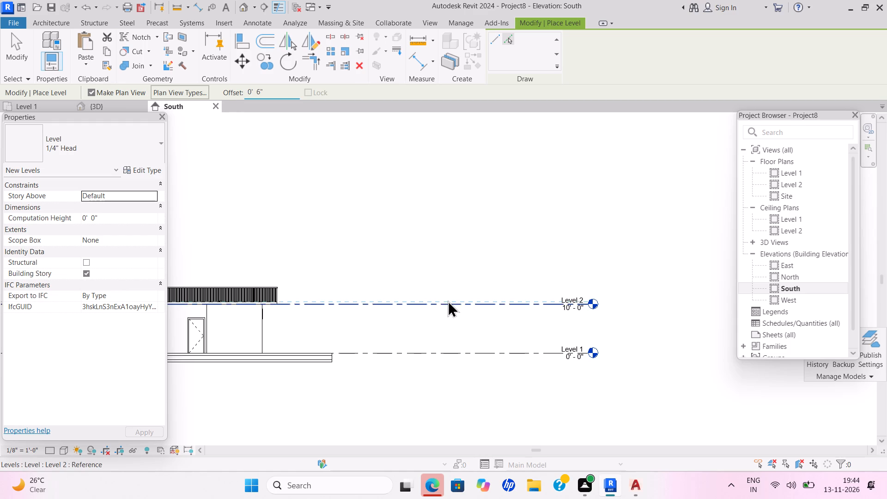
click(448, 300)
key(Escape)
key(Escape)
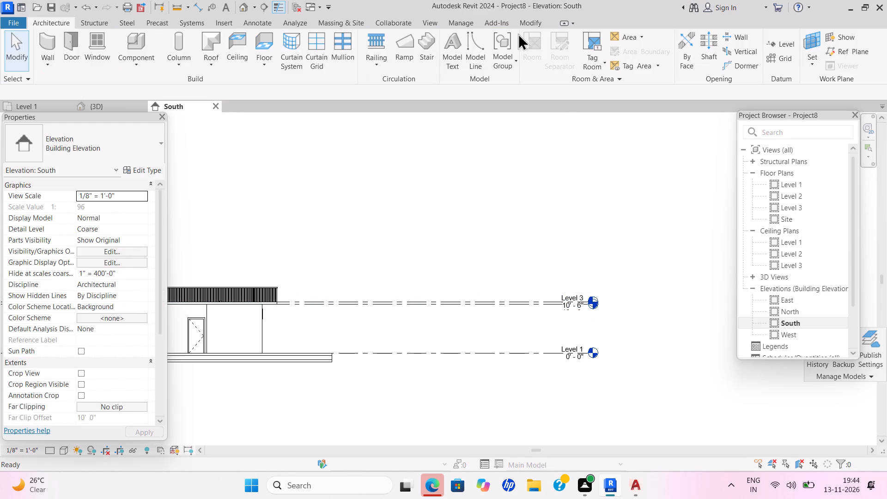
Add three levels above Level 3 using Pick Lines, each offset 10' 6" from the level below it.
click(784, 42)
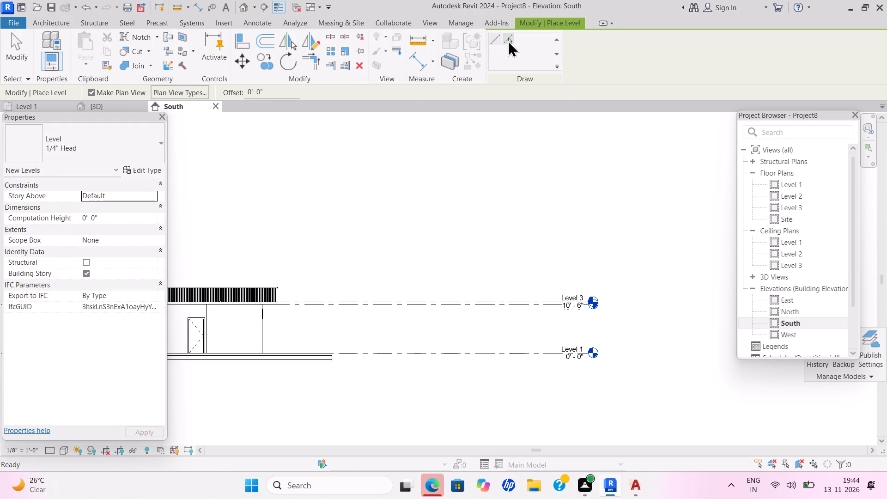
double_click(508, 40)
drag(283, 88, 218, 87)
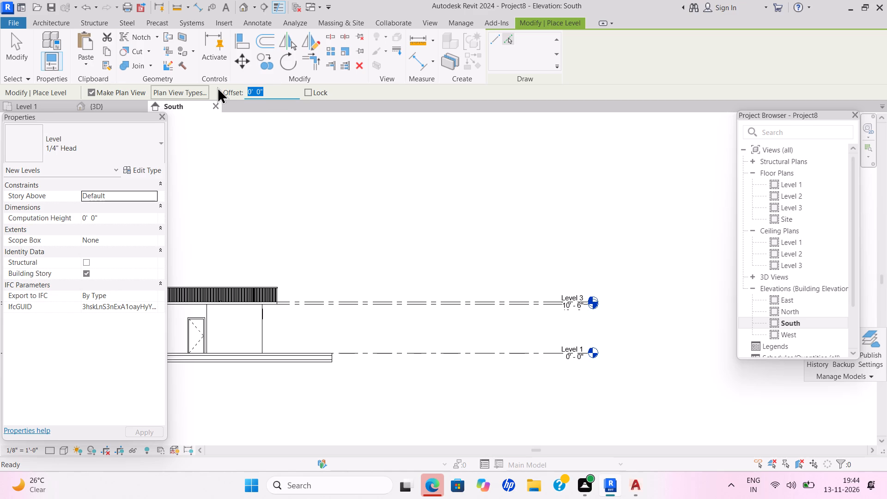
key(BackSpace)
text(10')
text(6")
key(Return)
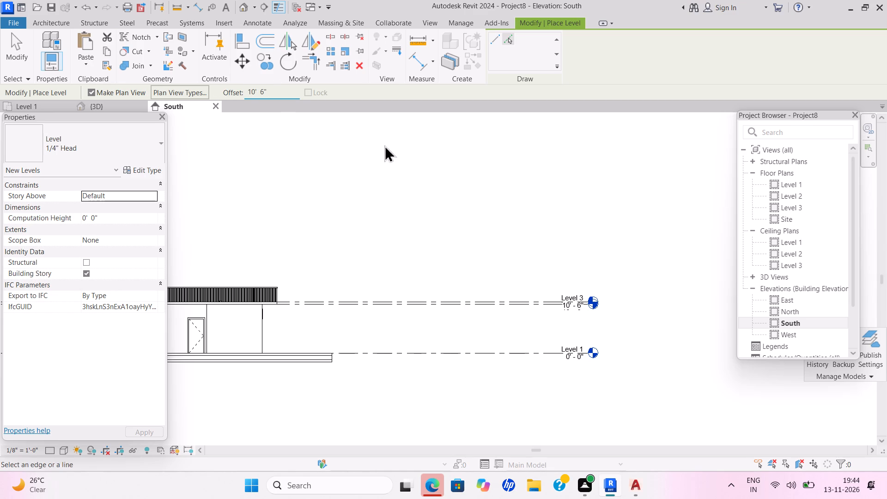
click(459, 301)
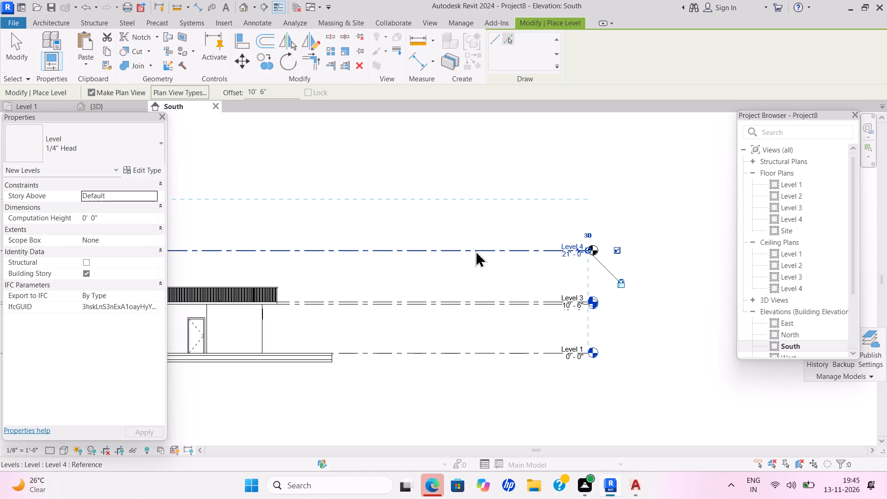
click(475, 250)
middle_drag(520, 224, 531, 271)
click(535, 245)
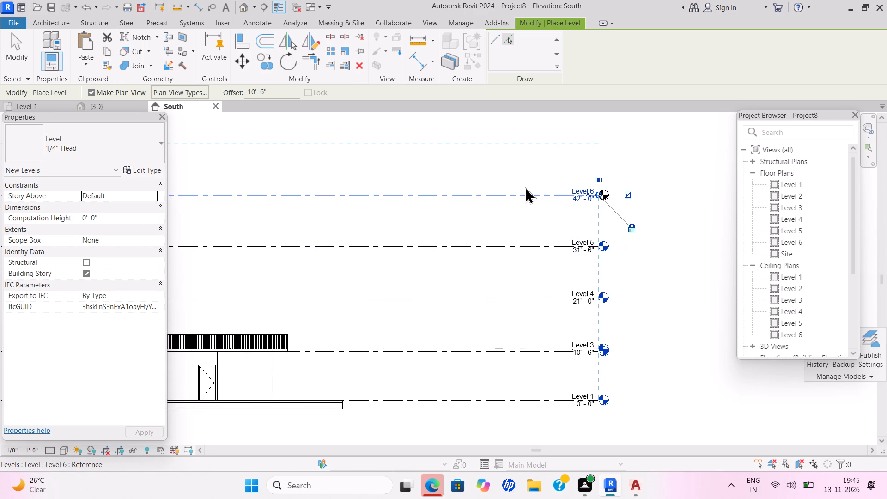
Add one more level 10' 6" above the topmost level, undoing the copy placed below it by mistake.
click(525, 196)
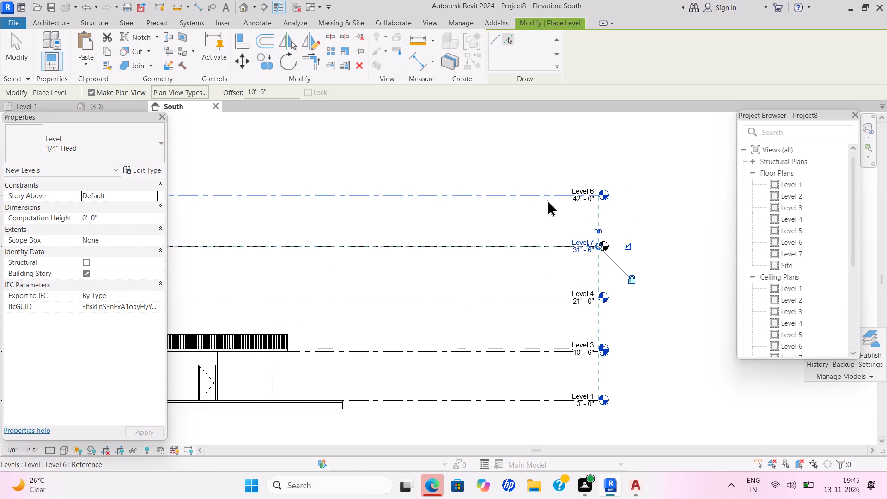
key(ctrl+z)
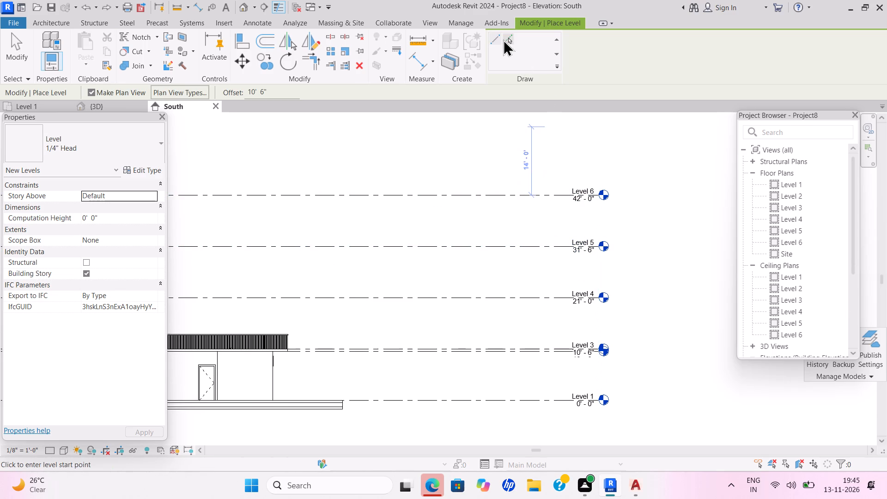
double_click(513, 37)
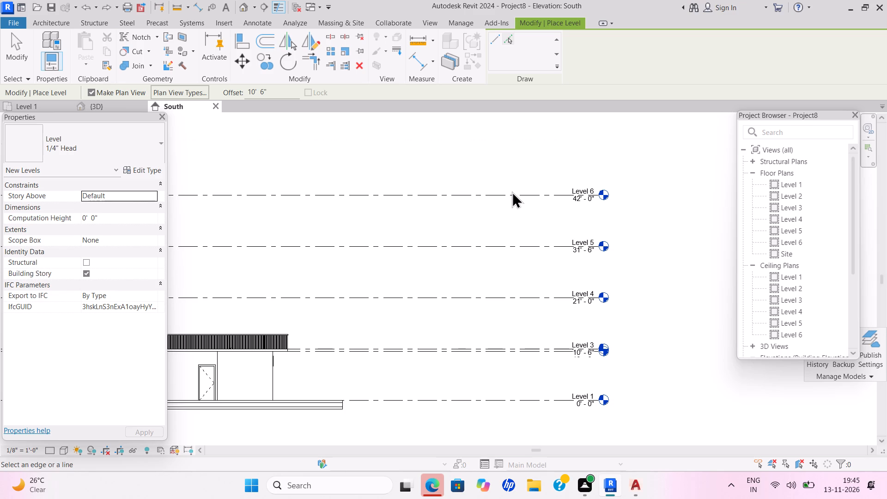
click(512, 192)
key(Escape)
key(Escape)
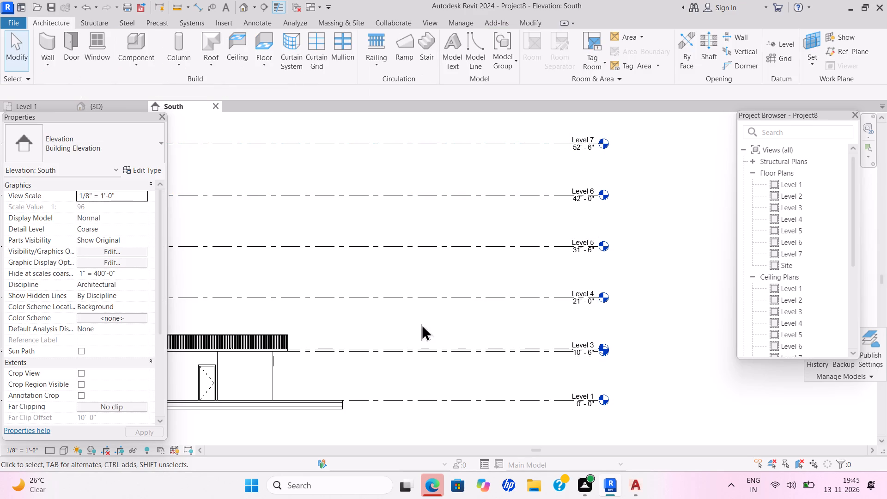
middle_drag(419, 331, 529, 278)
key(Escape)
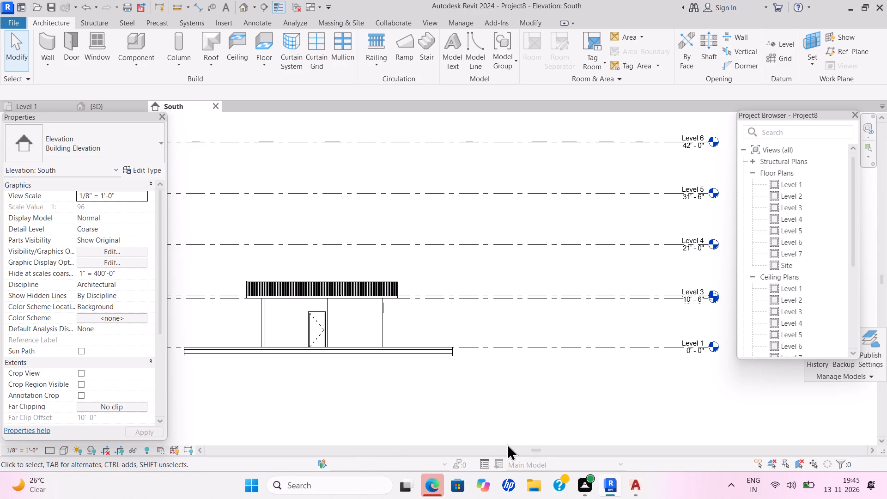
Copy the complete ground-floor house, without the site, and paste it aligned to Levels 3 through 7.
key(Escape)
key(Escape)
key(Escape)
middle_drag(517, 295, 622, 294)
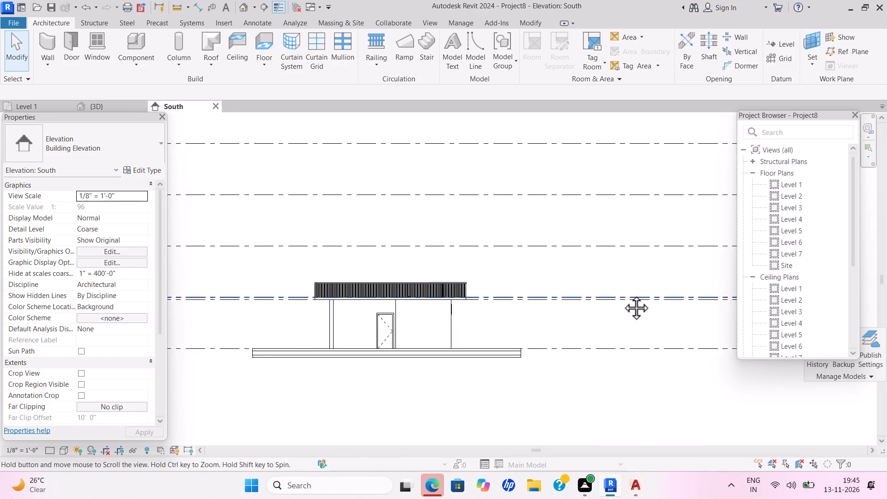
middle_drag(622, 294, 629, 293)
key(Escape)
key(Escape)
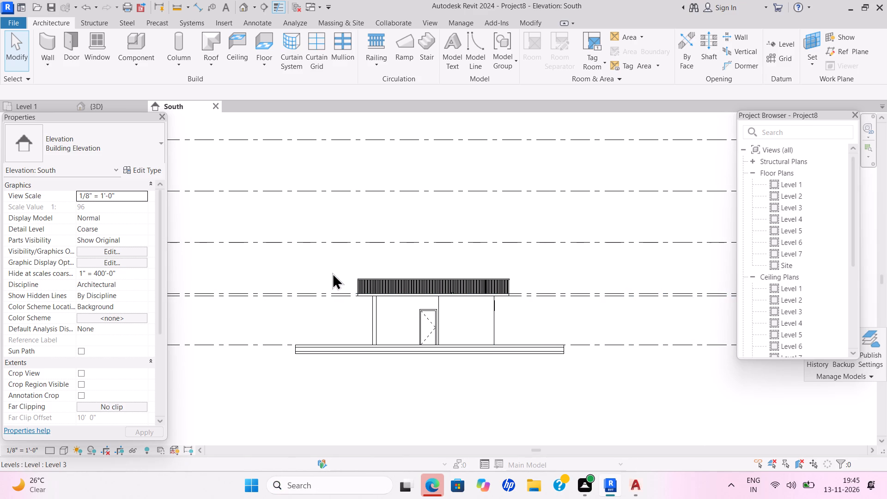
drag(338, 260, 527, 404)
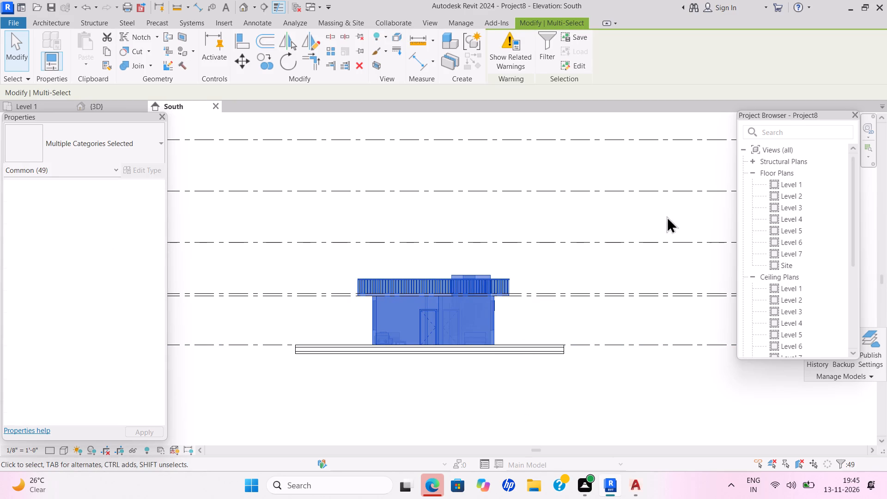
click(106, 48)
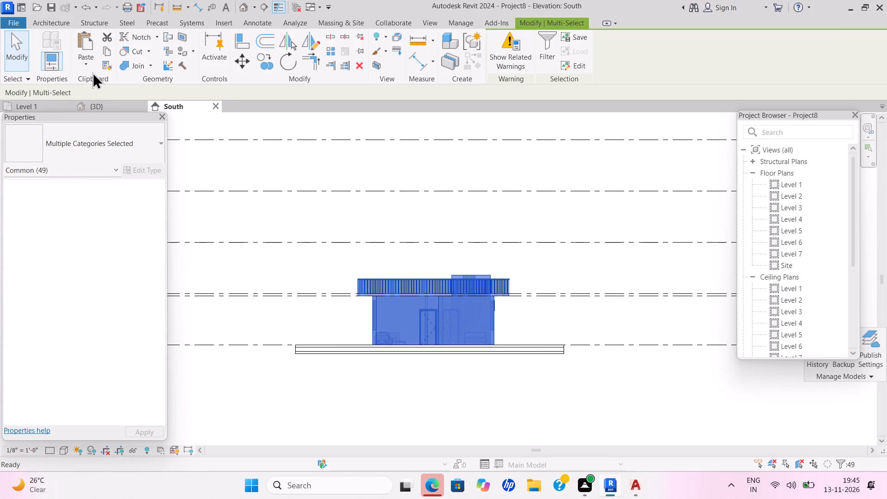
click(90, 68)
click(110, 103)
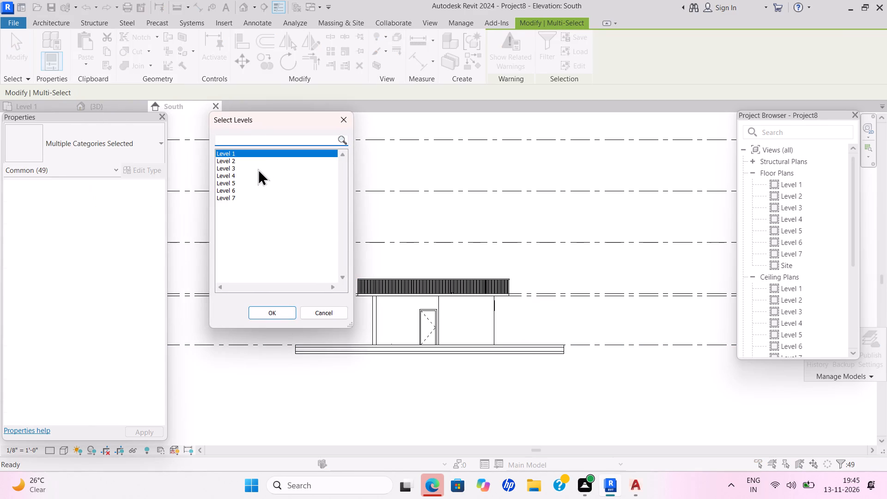
drag(255, 169, 251, 220)
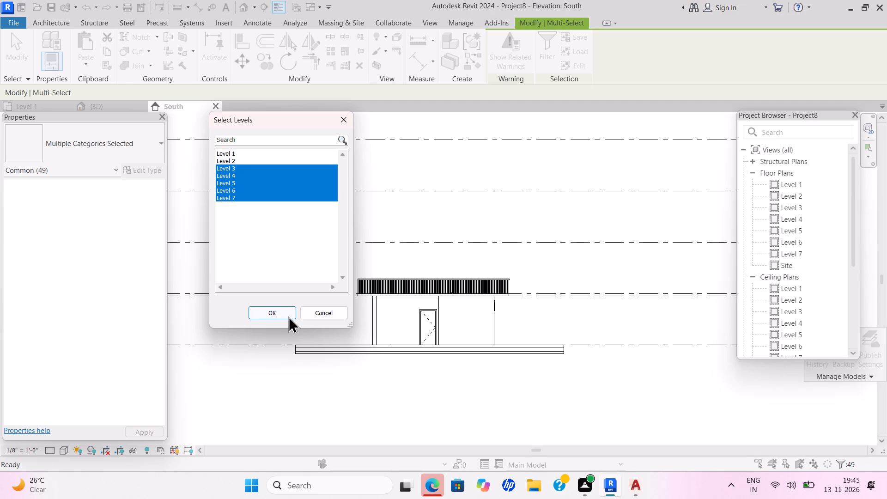
click(288, 316)
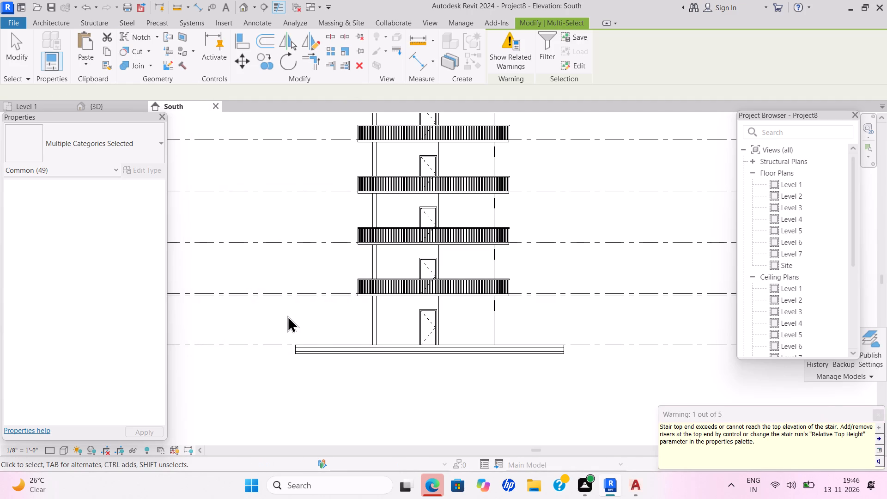
key(Escape)
key(Escape)
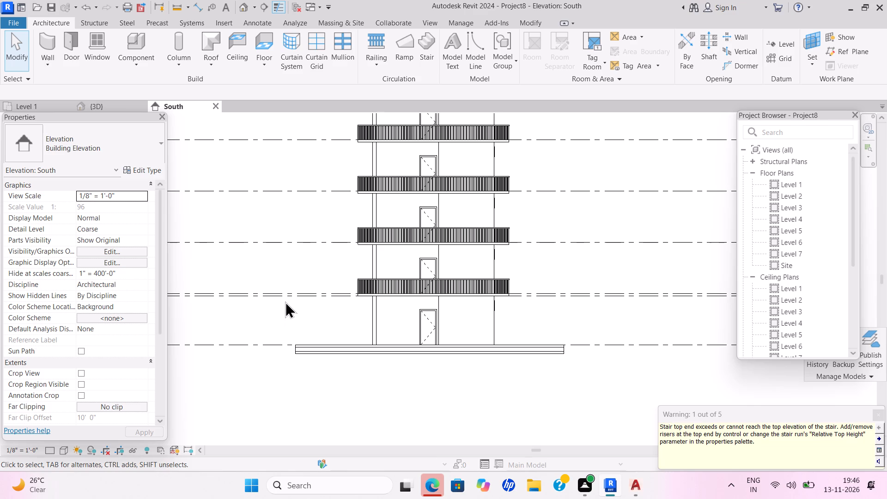
key(Escape)
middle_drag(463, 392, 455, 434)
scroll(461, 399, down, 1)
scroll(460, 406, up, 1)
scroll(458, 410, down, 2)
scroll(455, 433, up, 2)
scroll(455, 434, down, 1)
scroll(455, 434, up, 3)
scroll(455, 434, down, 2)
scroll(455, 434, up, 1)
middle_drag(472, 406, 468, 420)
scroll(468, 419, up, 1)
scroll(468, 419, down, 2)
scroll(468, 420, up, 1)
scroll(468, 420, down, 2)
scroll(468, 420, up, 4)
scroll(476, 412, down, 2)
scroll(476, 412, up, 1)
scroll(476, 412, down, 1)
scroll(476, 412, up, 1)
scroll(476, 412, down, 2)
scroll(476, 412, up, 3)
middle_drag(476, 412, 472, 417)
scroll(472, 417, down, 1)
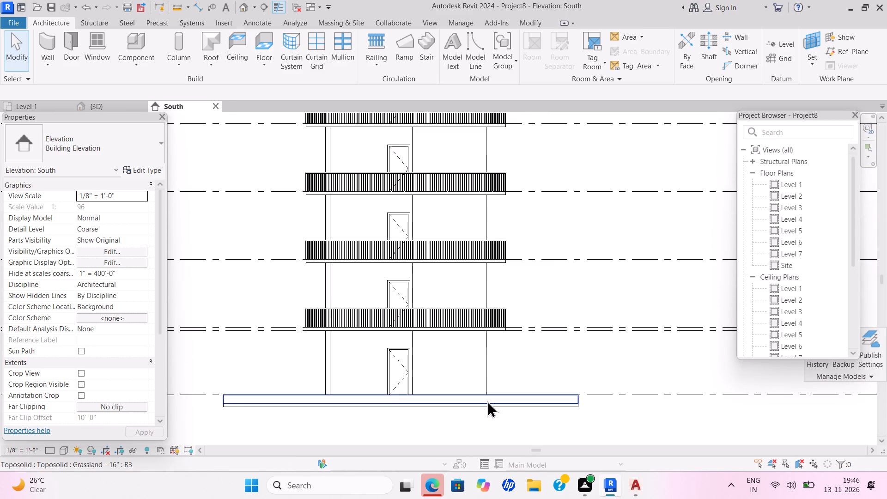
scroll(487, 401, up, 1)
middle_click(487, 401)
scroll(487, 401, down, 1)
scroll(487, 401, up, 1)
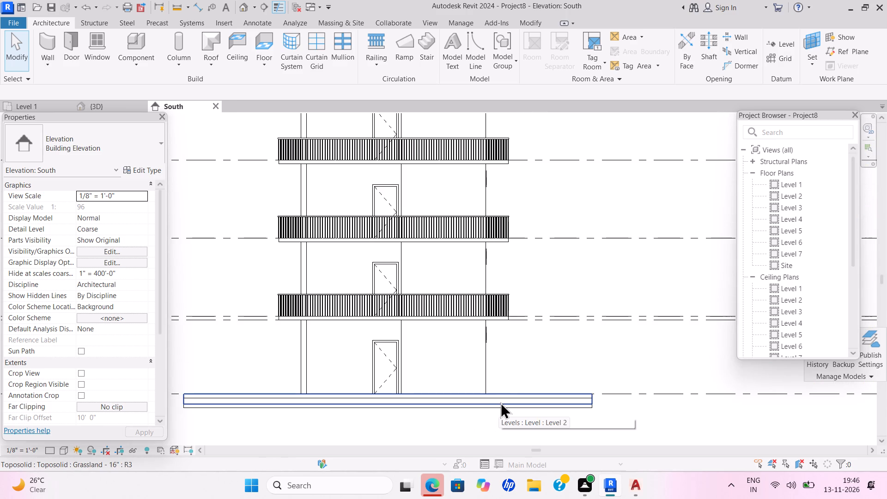
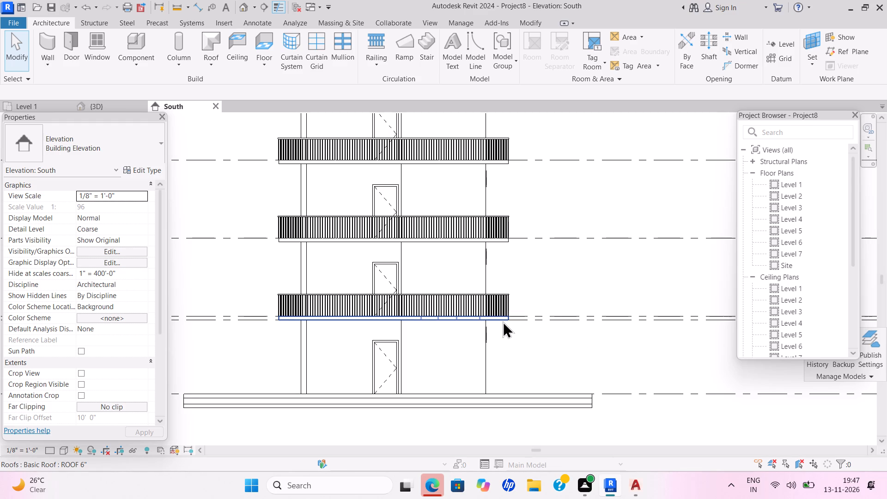
Examine the stacked storeys of the building in the South elevation and the 3D view.
scroll(530, 311, up, 1)
scroll(530, 311, down, 3)
scroll(530, 311, up, 4)
scroll(530, 311, down, 1)
scroll(530, 311, up, 2)
scroll(531, 310, down, 2)
scroll(537, 307, up, 3)
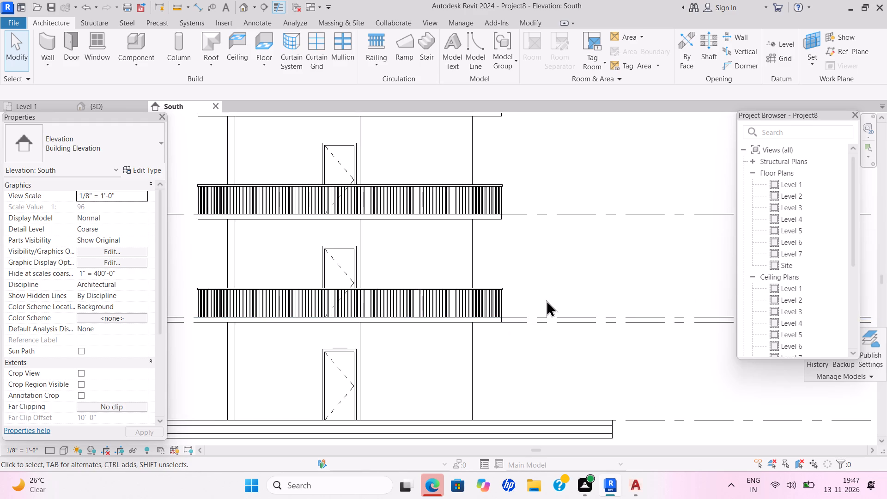
scroll(546, 300, down, 1)
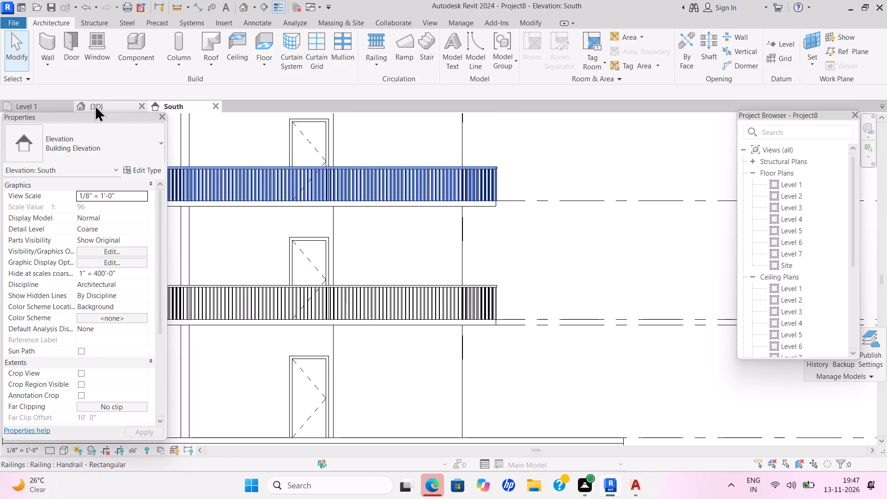
click(95, 105)
scroll(416, 223, down, 1)
scroll(416, 223, up, 2)
scroll(430, 230, down, 1)
scroll(432, 233, up, 1)
scroll(432, 234, down, 1)
scroll(435, 238, up, 1)
scroll(439, 244, down, 1)
scroll(441, 246, up, 1)
middle_drag(444, 251, 479, 304)
scroll(479, 302, down, 2)
middle_drag(479, 304, 484, 309)
scroll(484, 309, up, 1)
middle_drag(485, 309, 486, 323)
scroll(485, 311, down, 2)
scroll(485, 312, up, 1)
scroll(485, 313, down, 1)
scroll(485, 315, up, 2)
scroll(486, 323, down, 1)
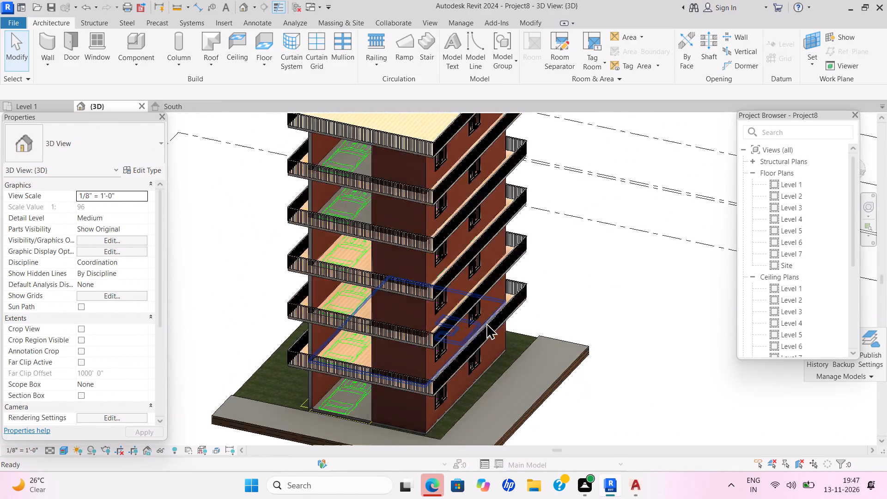
scroll(492, 312, up, 1)
scroll(492, 311, down, 1)
scroll(492, 311, up, 1)
middle_drag(492, 311, 494, 331)
scroll(492, 330, up, 3)
scroll(494, 331, down, 2)
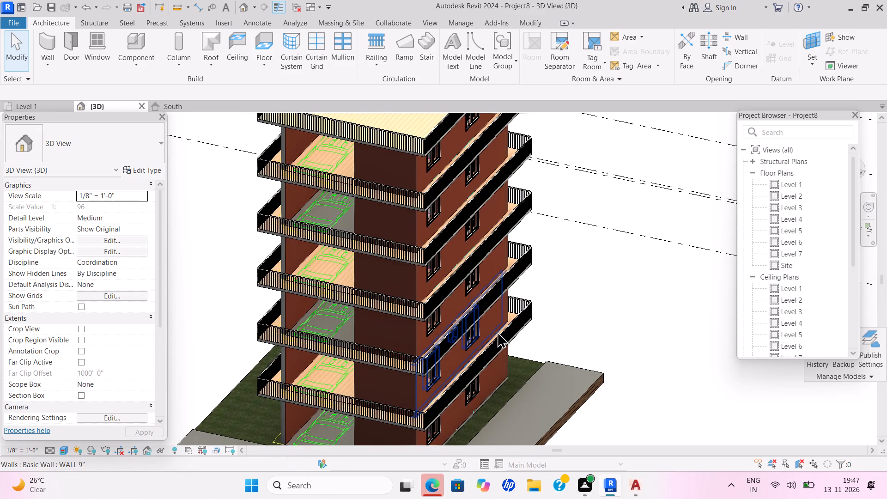
scroll(498, 331, down, 1)
scroll(498, 331, up, 1)
scroll(498, 331, down, 3)
middle_click(498, 331)
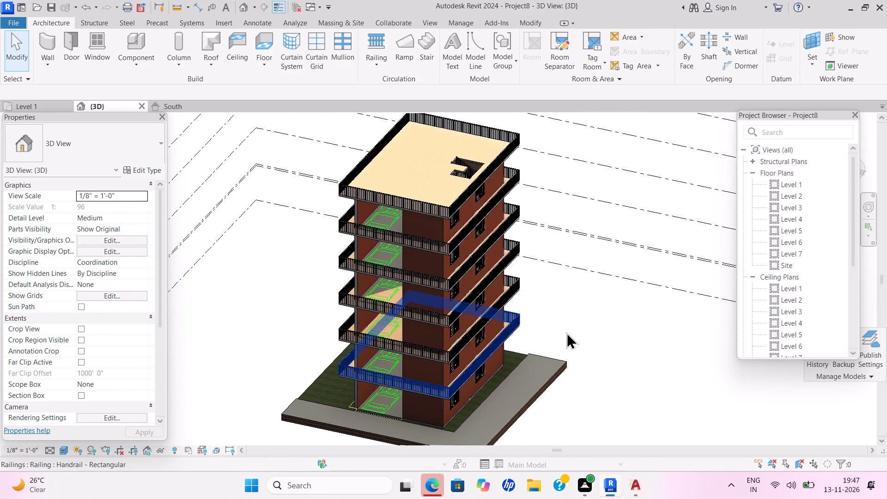
Load the 2012_Porsche_911_Carrera_S family from the cars folder and place it on Level 1, about 9' 0" outside the wall beside the toilet.
click(32, 115)
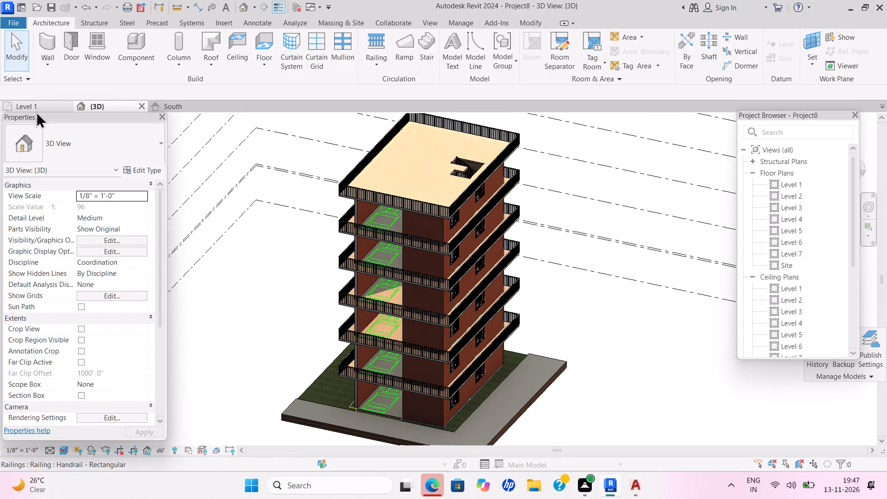
click(36, 106)
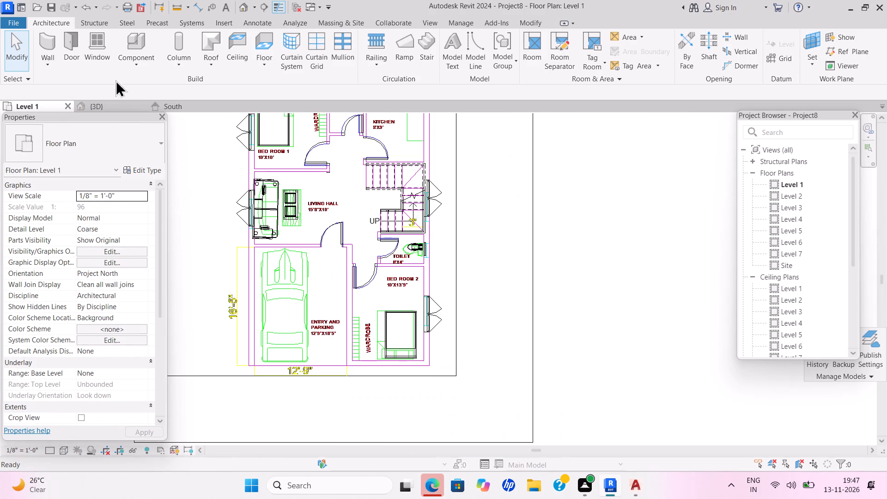
click(137, 66)
click(146, 83)
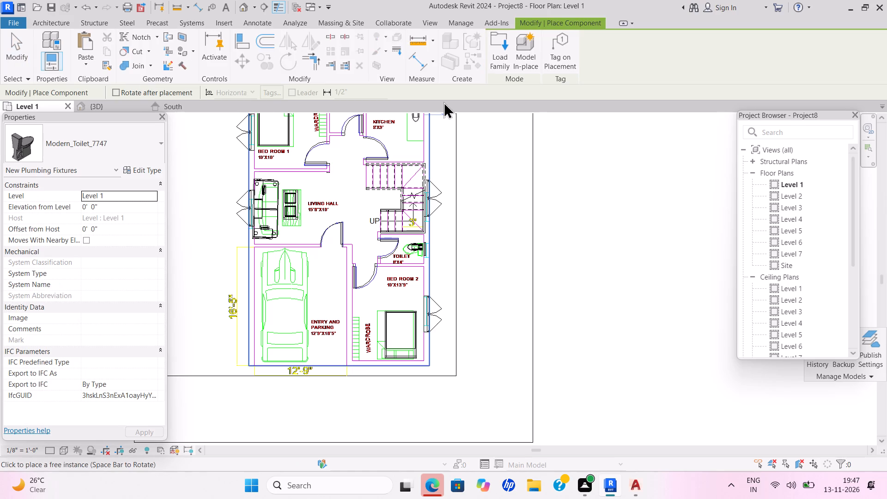
double_click(501, 59)
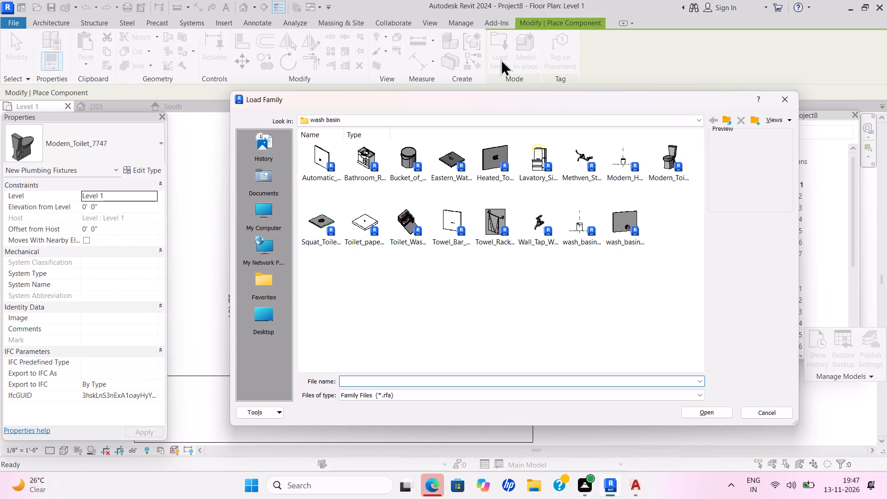
double_click(267, 188)
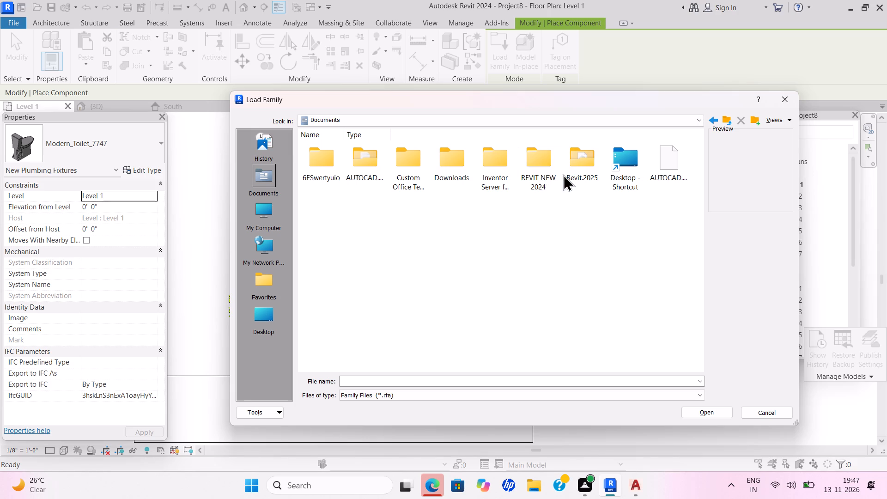
double_click(309, 166)
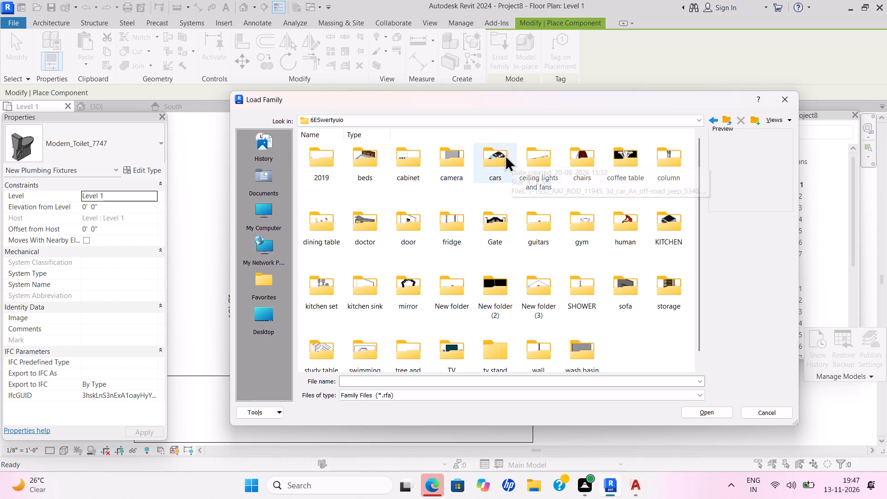
double_click(504, 168)
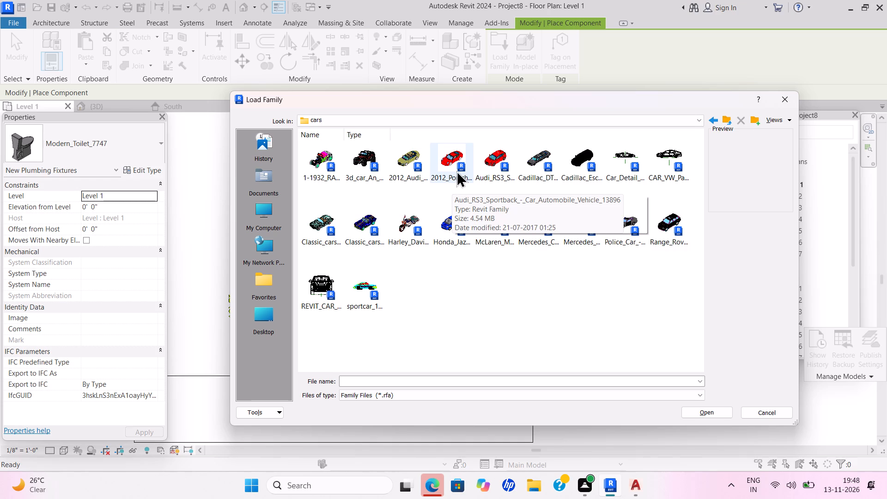
double_click(460, 156)
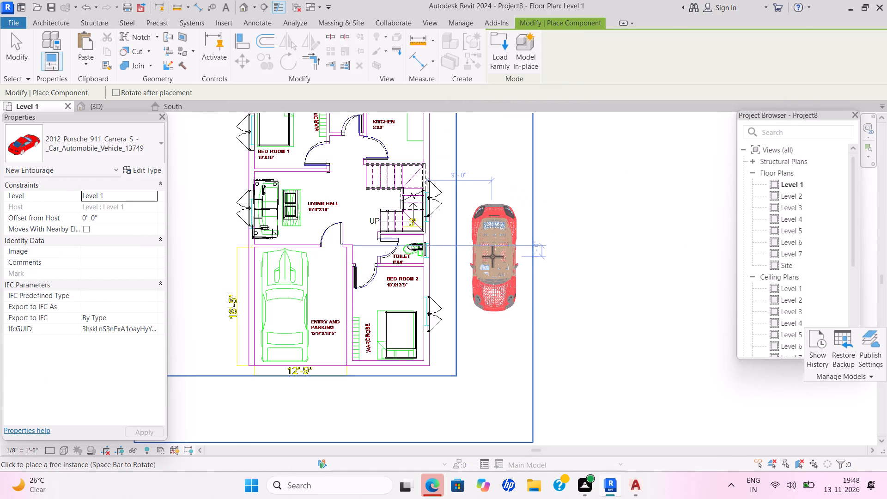
click(492, 256)
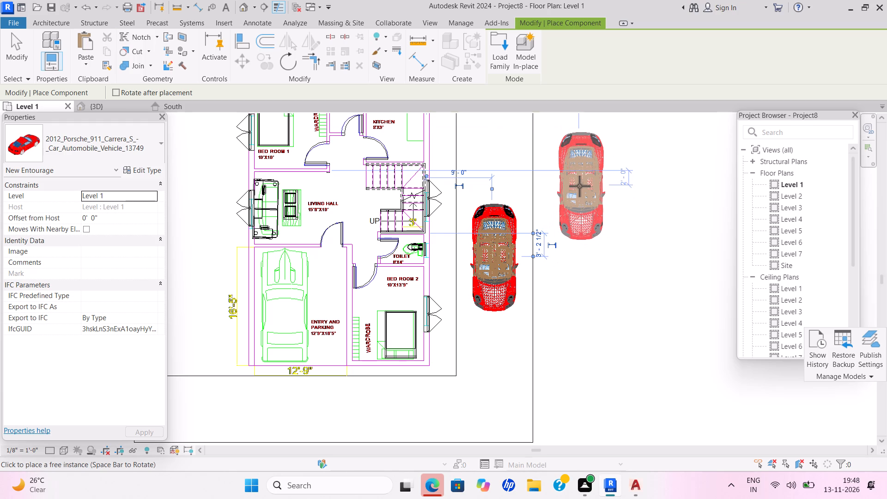
key(Escape)
key(Escape)
key(Escape)
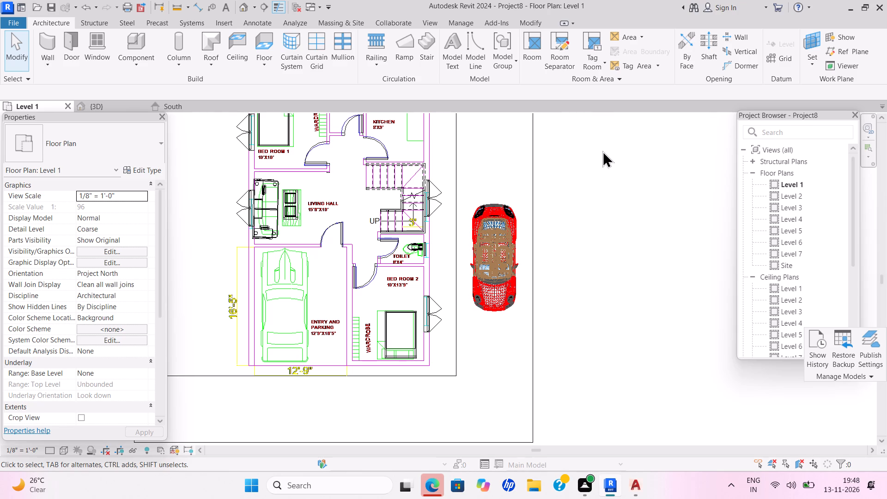
Load the Bamboo_plant_16776 component family from the tree and plant folder.
click(151, 68)
click(153, 82)
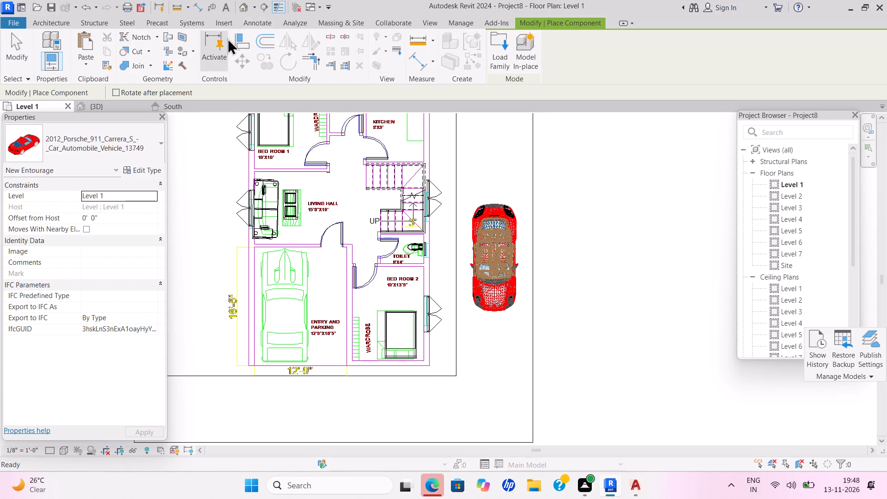
double_click(493, 56)
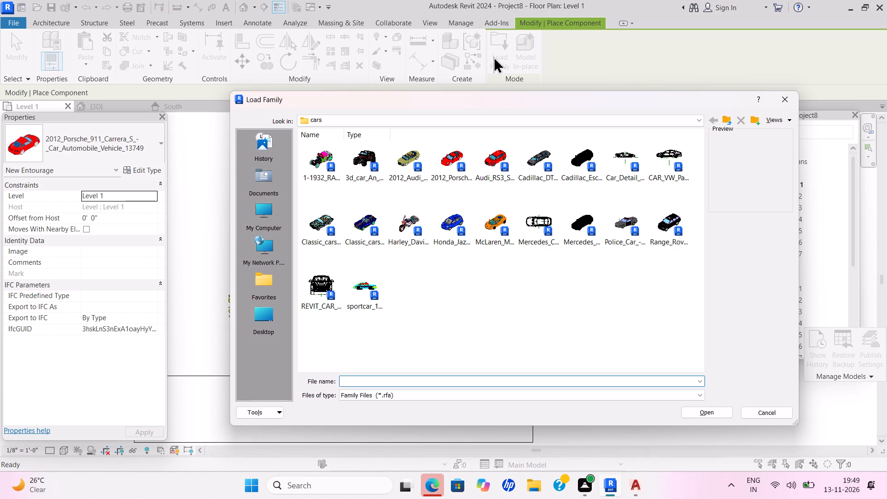
double_click(264, 189)
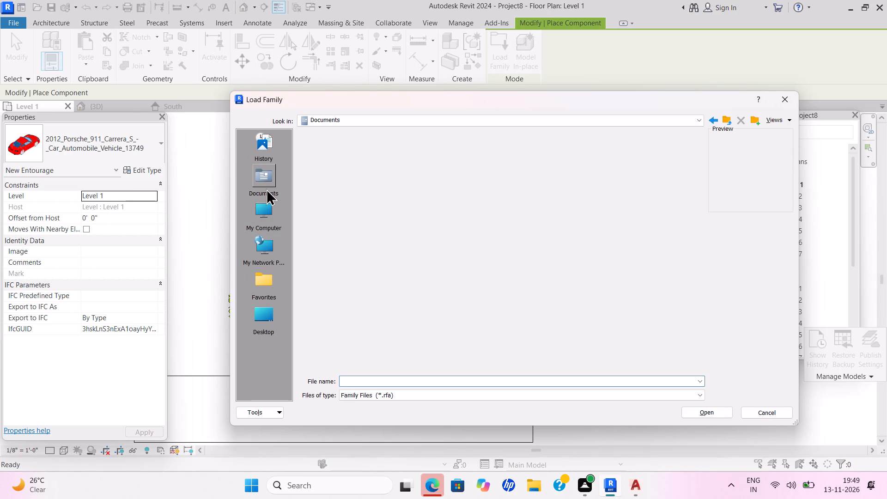
double_click(322, 172)
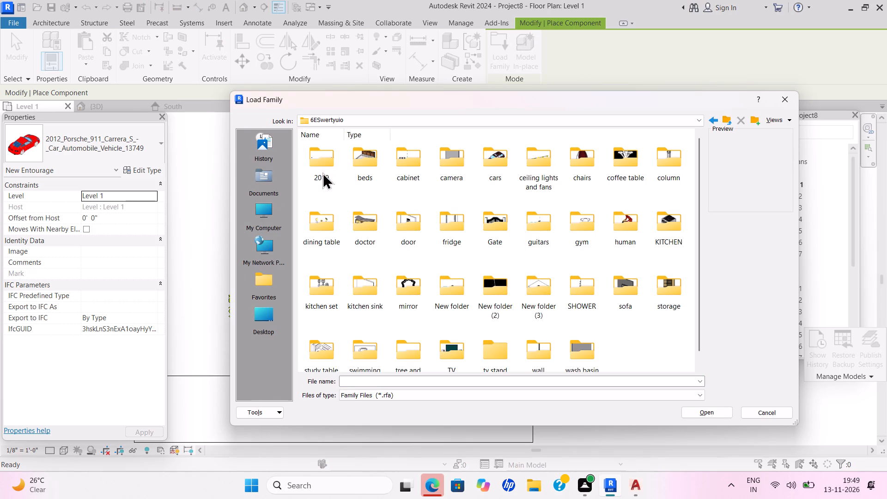
scroll(421, 346, down, 3)
scroll(421, 347, up, 2)
double_click(413, 355)
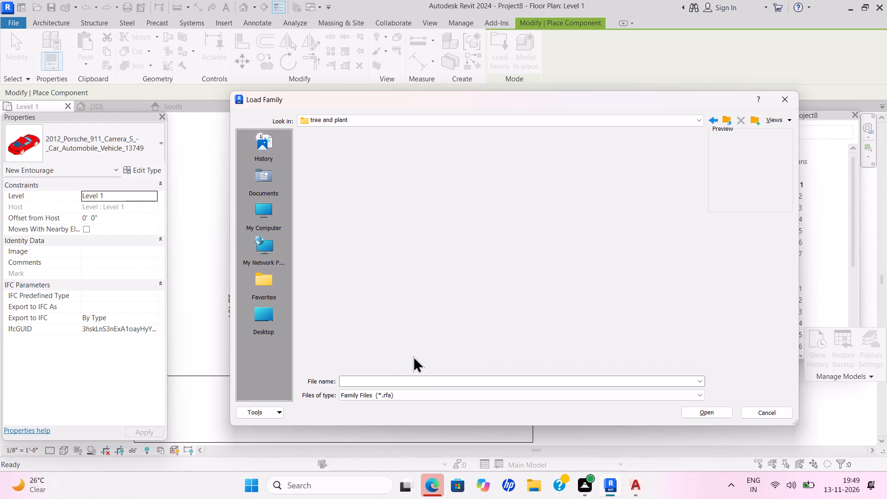
double_click(333, 234)
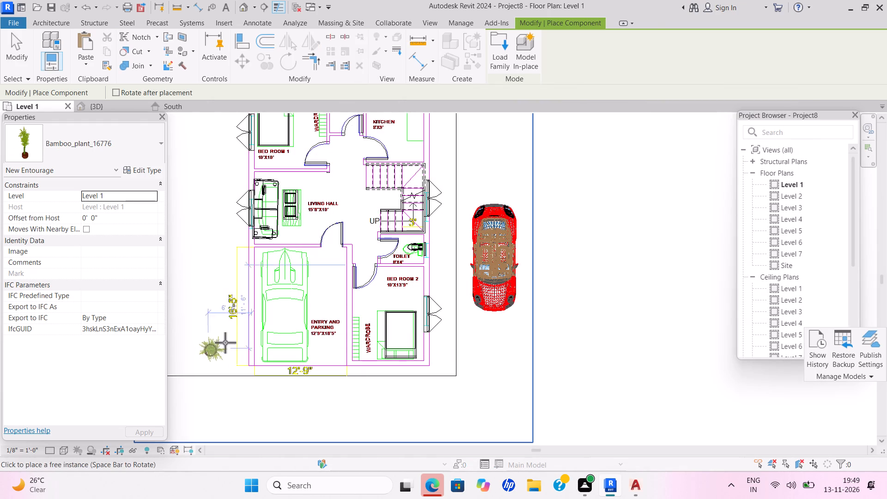
Place one bamboo plant on the Level 1 lawn, outside the house near the front corner of the parking area.
scroll(254, 339, down, 3)
middle_drag(275, 339, 371, 323)
scroll(372, 323, up, 1)
scroll(372, 323, down, 2)
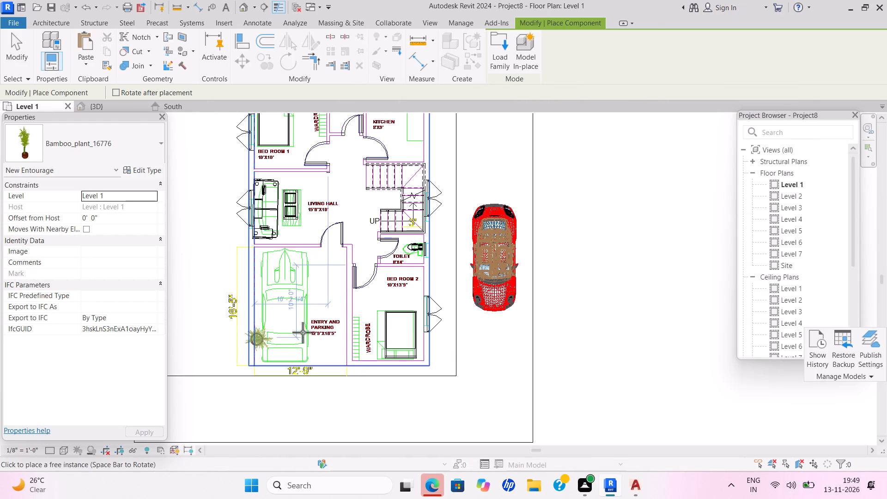
scroll(295, 333, down, 2)
scroll(295, 333, up, 5)
scroll(293, 334, down, 2)
scroll(293, 334, up, 1)
scroll(293, 334, down, 1)
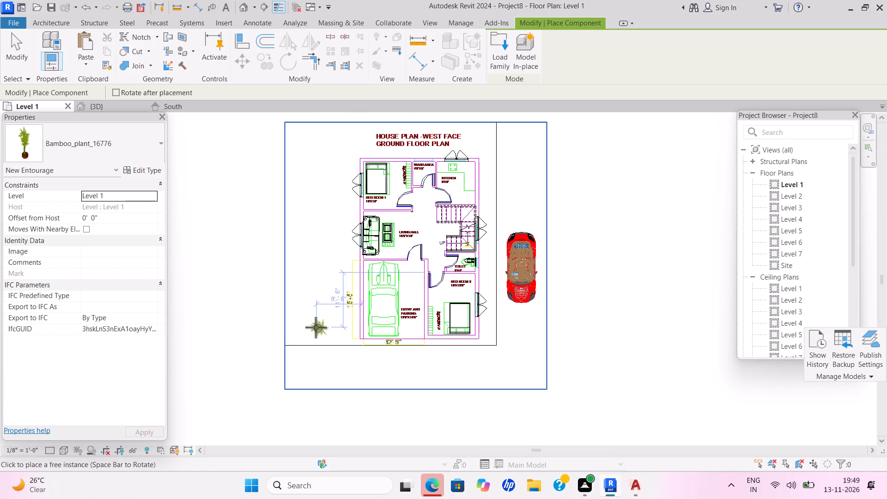
click(311, 332)
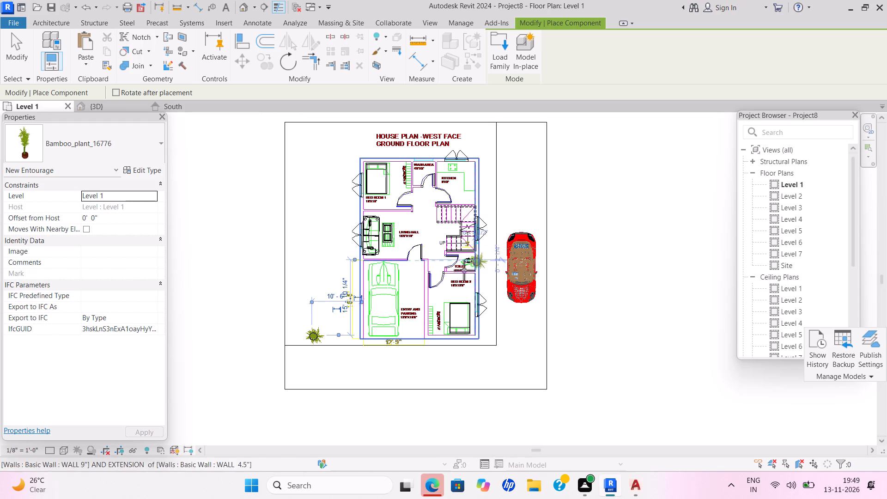
key(Escape)
key(Escape)
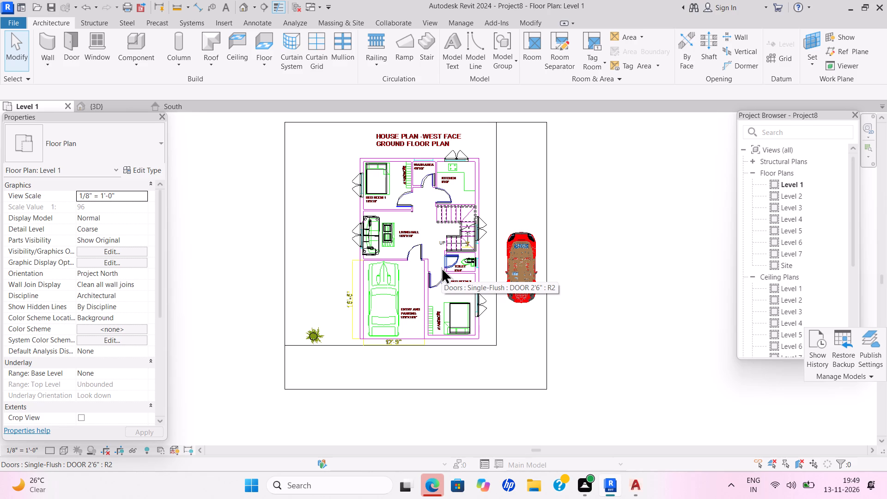
Check the placed car and bamboo plant against the building in the South elevation and the 3D view.
scroll(798, 200, up, 1)
scroll(798, 200, down, 1)
scroll(798, 200, up, 1)
scroll(799, 200, down, 3)
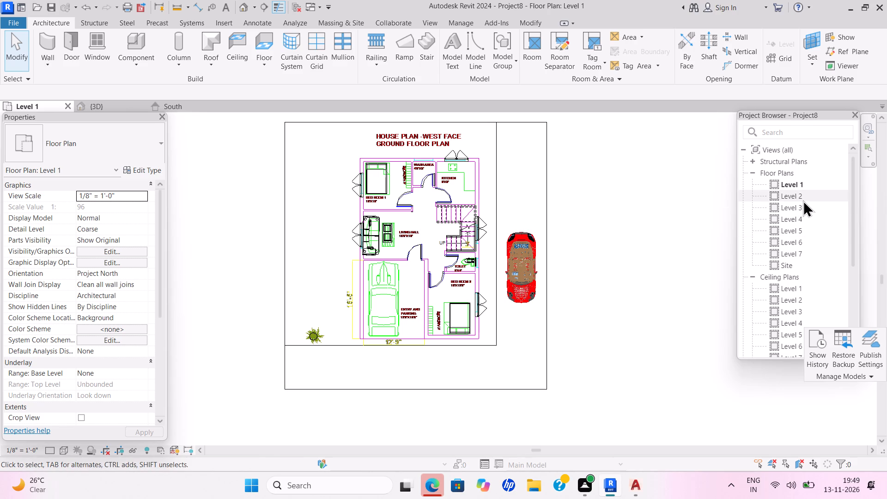
scroll(806, 209, up, 1)
middle_click(806, 209)
scroll(806, 209, down, 1)
scroll(806, 209, up, 1)
scroll(806, 209, down, 1)
scroll(806, 209, up, 3)
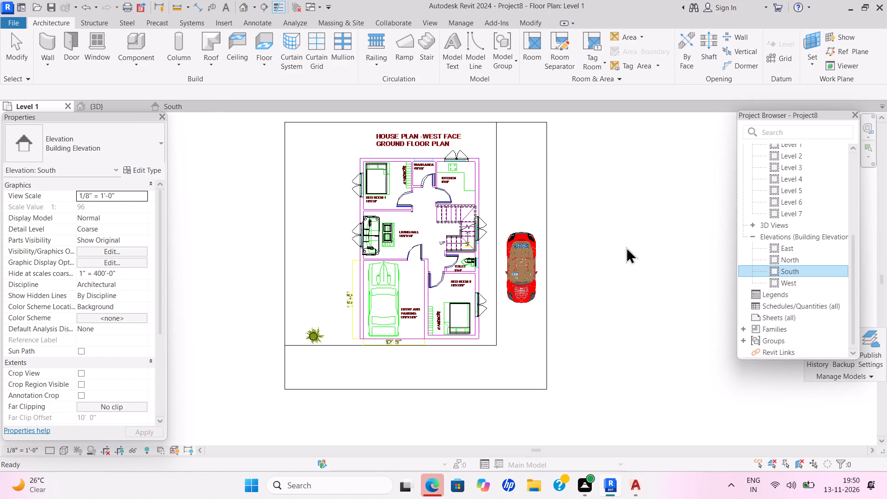
double_click(170, 105)
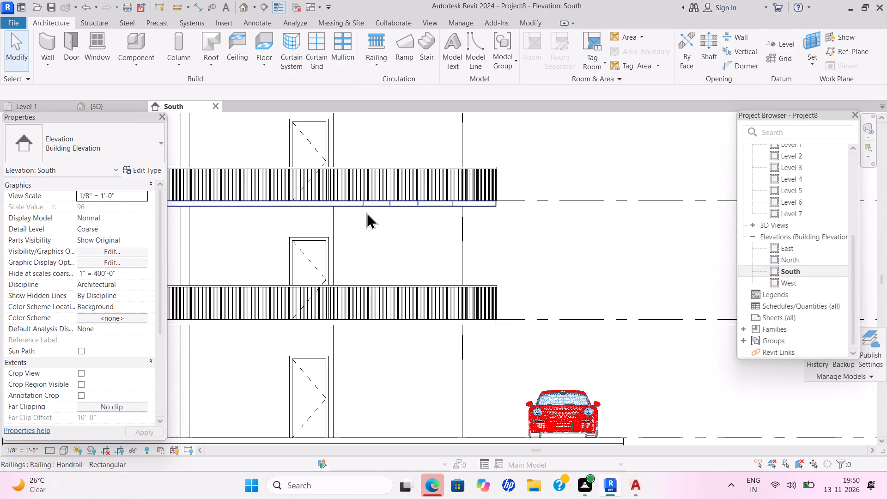
scroll(377, 225, down, 1)
scroll(377, 227, up, 4)
scroll(336, 219, down, 3)
scroll(219, 186, up, 1)
click(111, 107)
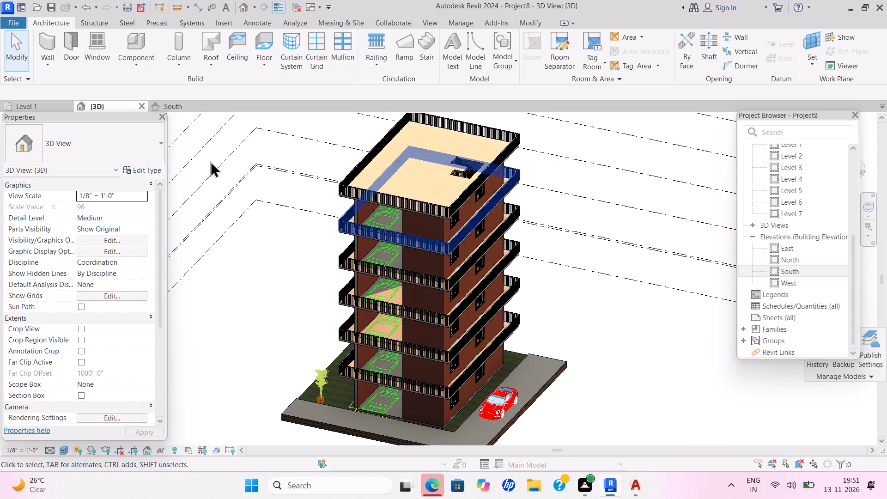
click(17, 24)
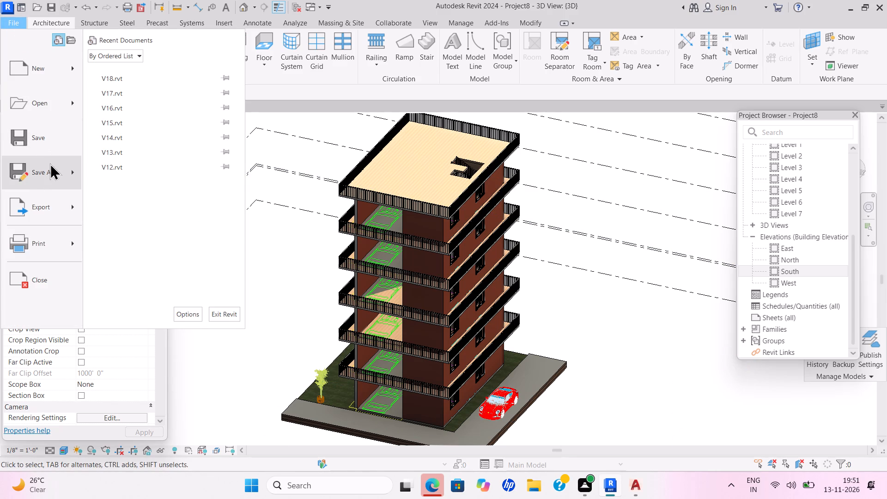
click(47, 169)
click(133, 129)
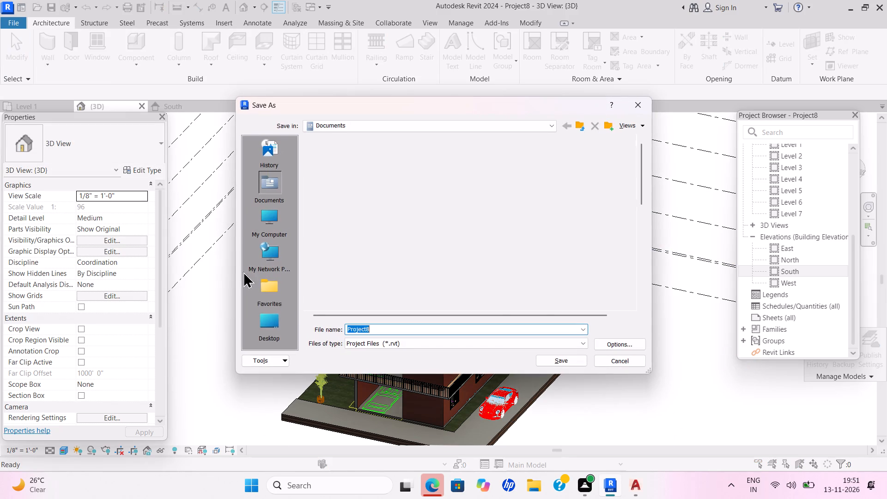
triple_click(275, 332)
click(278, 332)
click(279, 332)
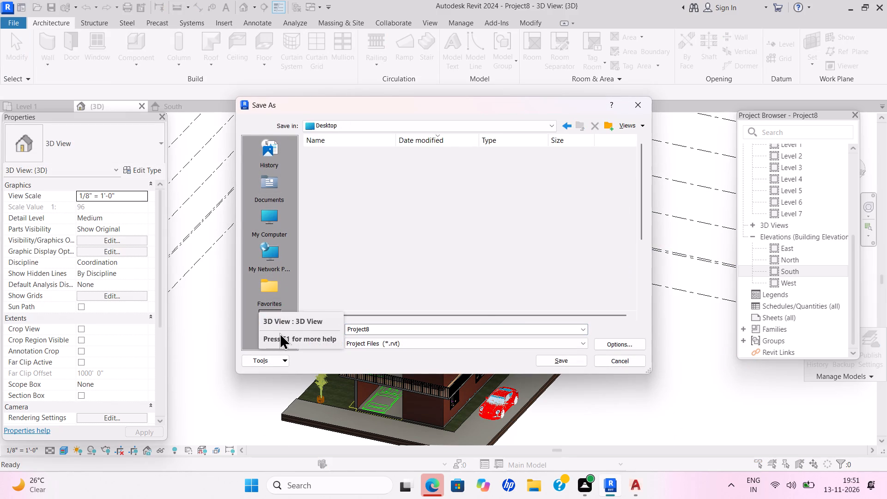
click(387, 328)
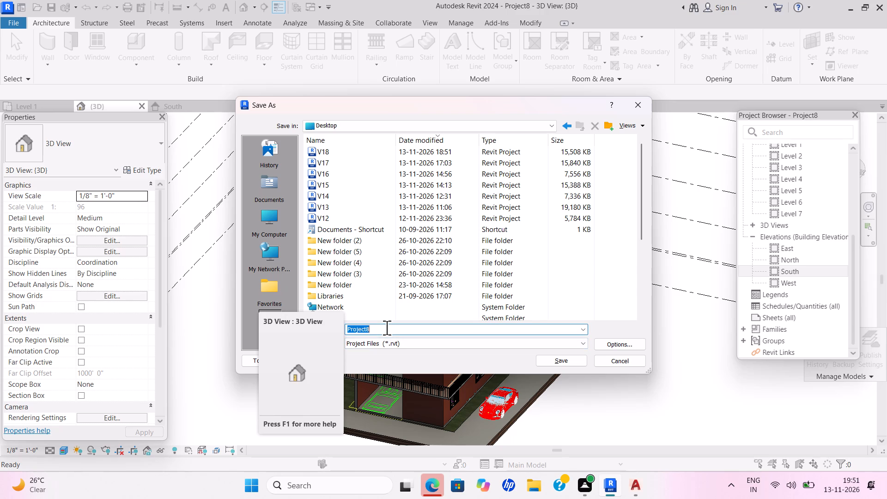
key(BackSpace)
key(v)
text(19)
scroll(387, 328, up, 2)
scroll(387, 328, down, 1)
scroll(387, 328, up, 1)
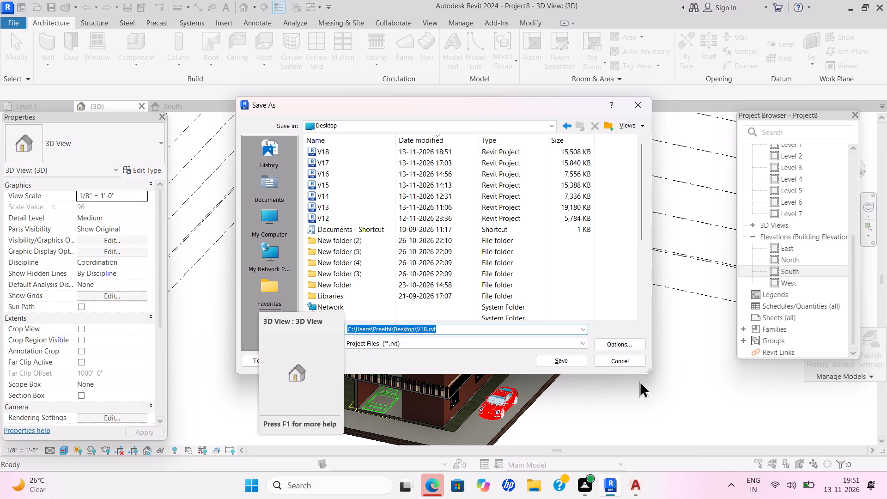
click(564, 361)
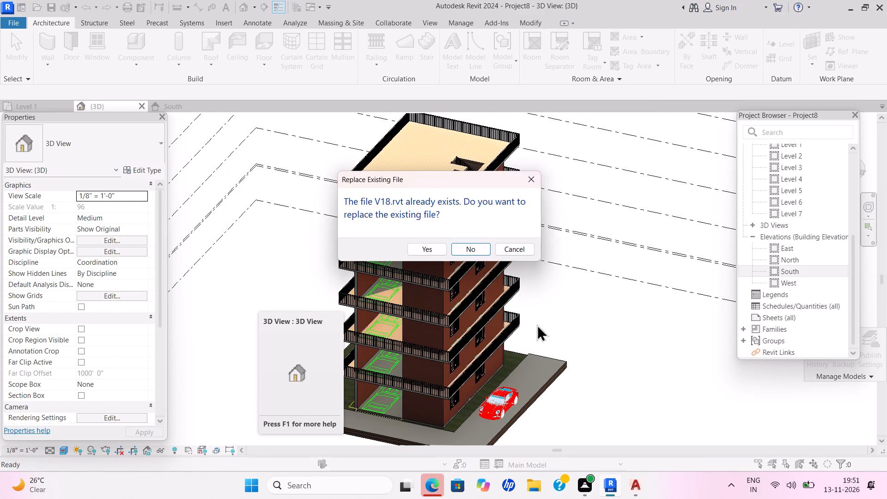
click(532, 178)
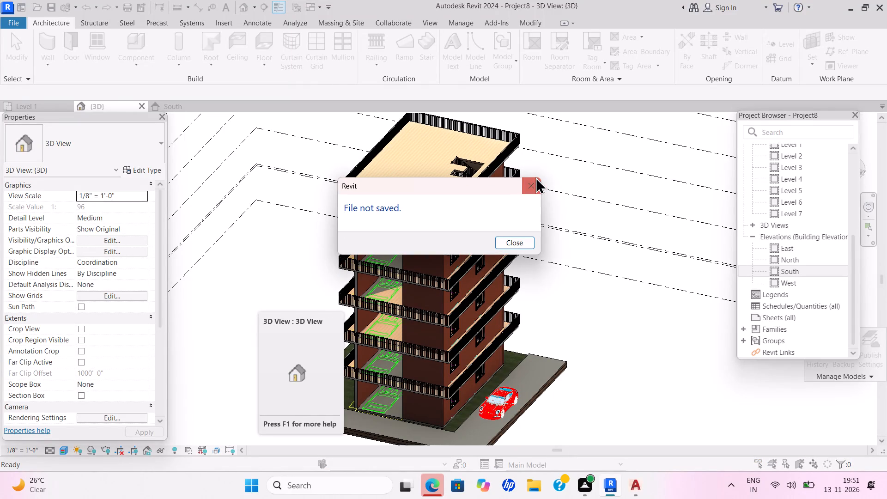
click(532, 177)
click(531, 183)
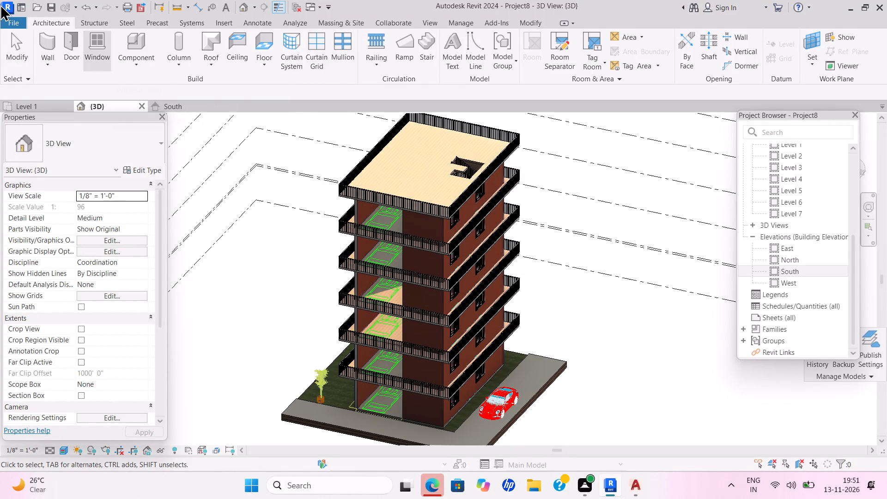
Save the building model to the Desktop as a Revit project file named V19.
click(23, 23)
click(54, 166)
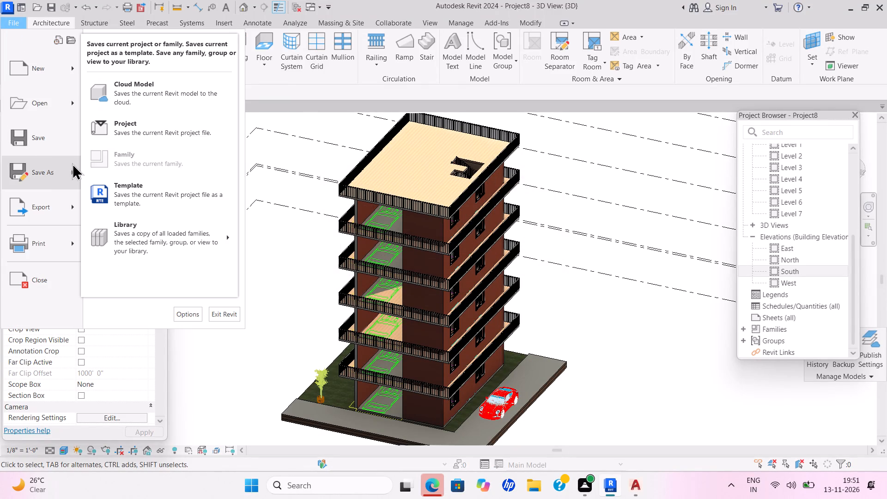
click(131, 137)
triple_click(284, 318)
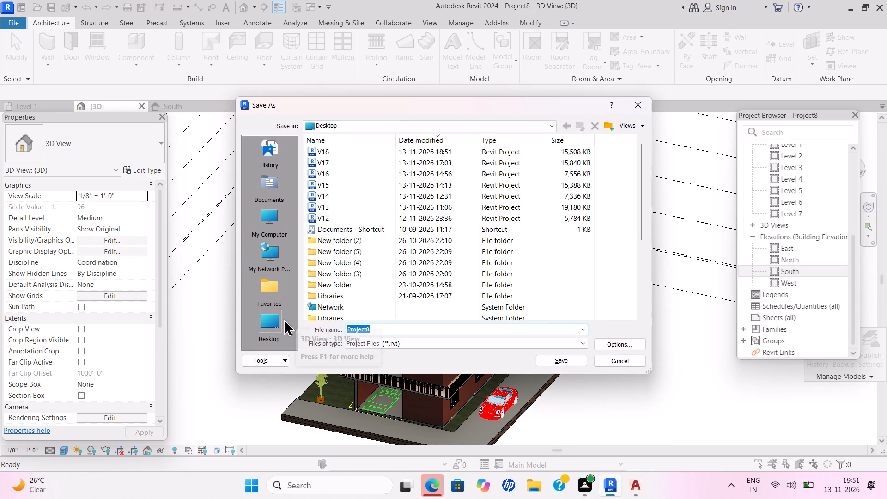
click(396, 329)
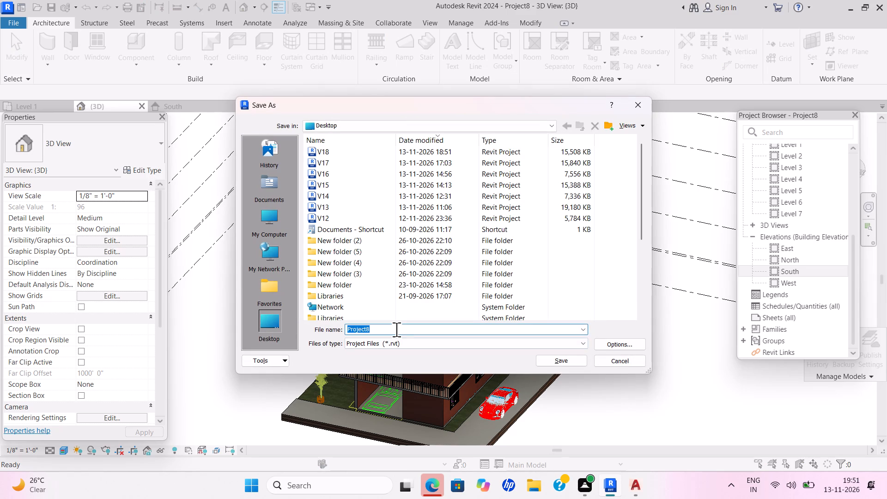
key(BackSpace)
text(V19)
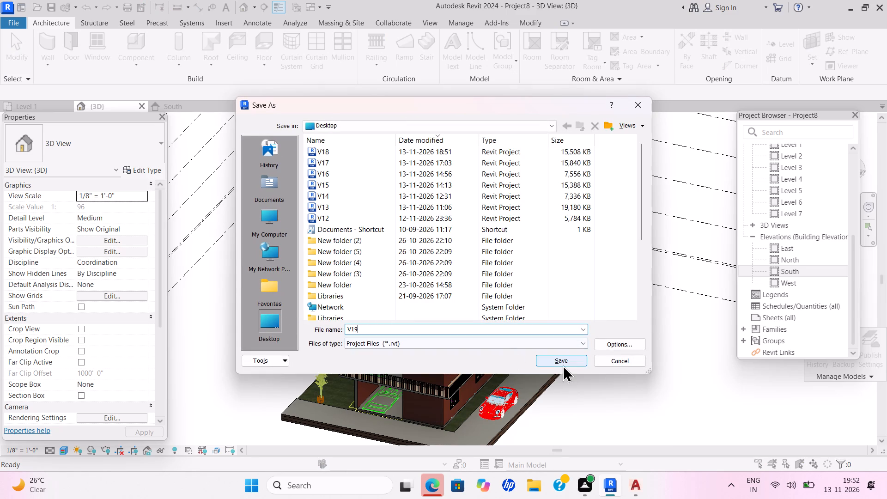
click(565, 362)
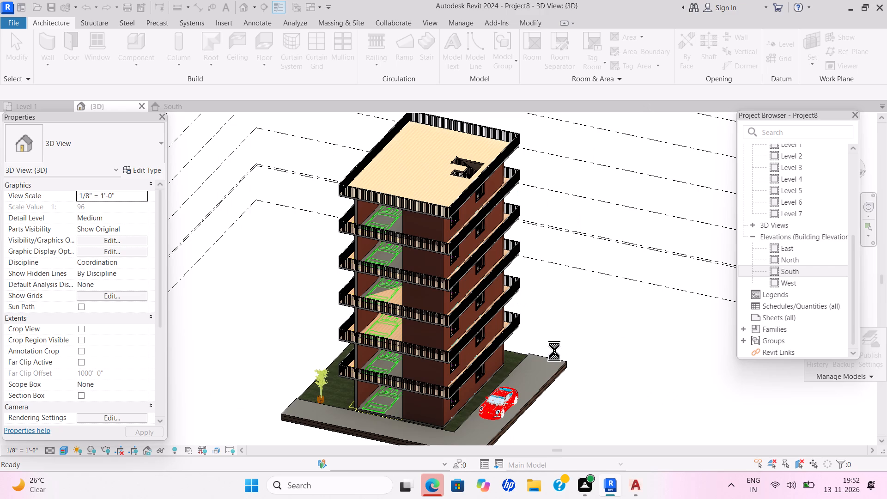
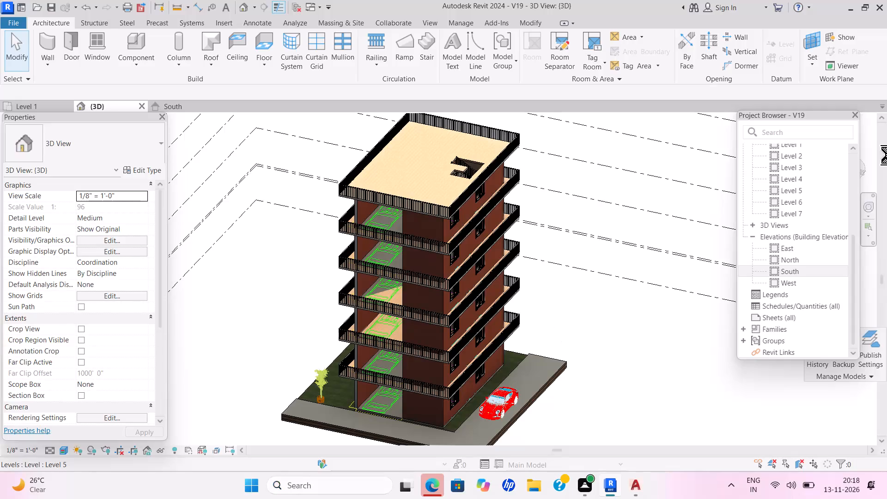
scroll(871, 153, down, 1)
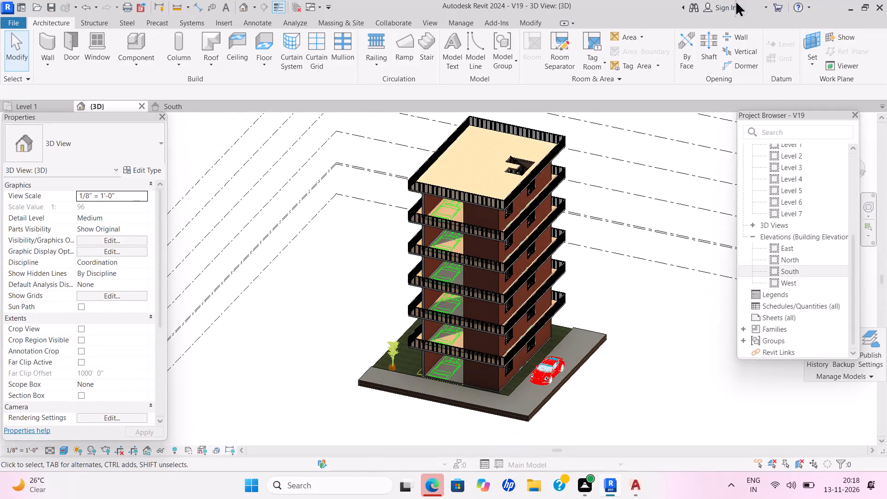
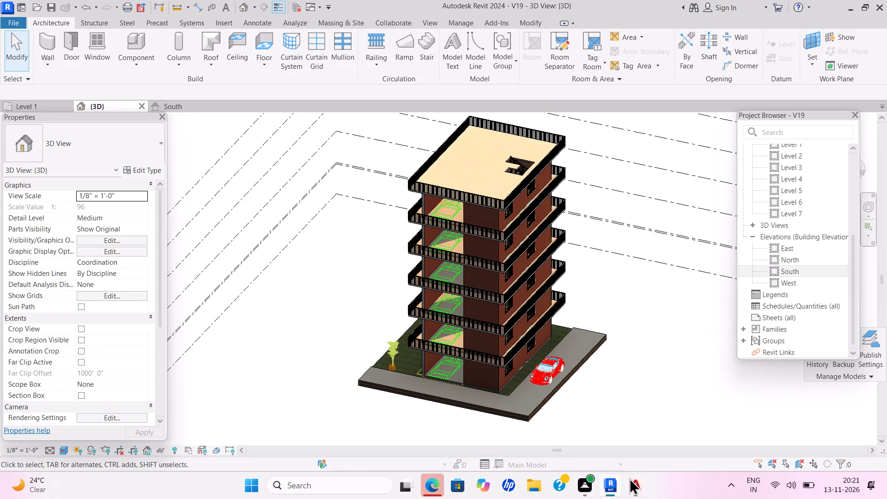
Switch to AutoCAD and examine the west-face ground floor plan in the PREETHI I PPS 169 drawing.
click(643, 450)
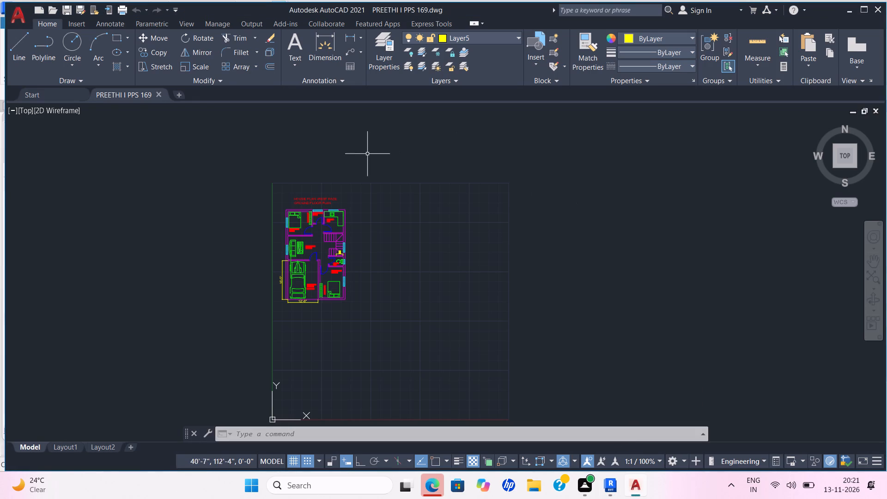
scroll(332, 208, down, 2)
middle_click(332, 208)
scroll(332, 208, up, 3)
scroll(330, 208, down, 1)
scroll(329, 208, up, 2)
middle_click(345, 200)
scroll(345, 200, up, 4)
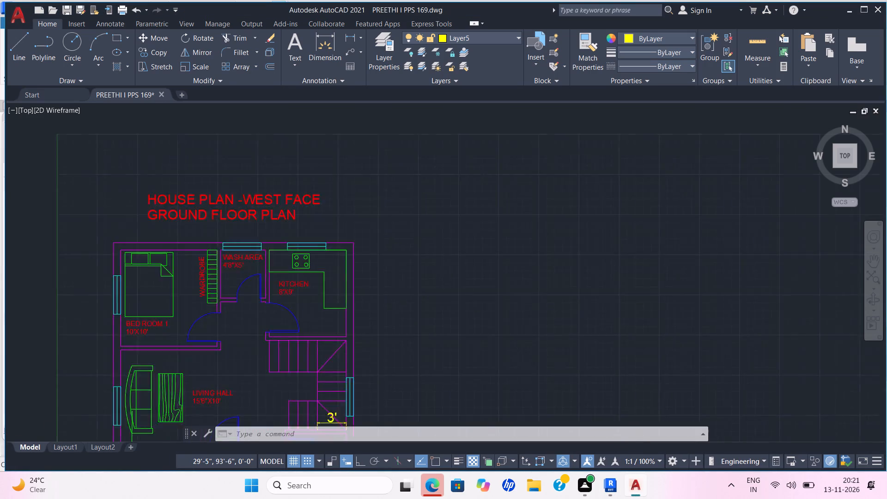
scroll(344, 198, down, 1)
scroll(344, 198, up, 7)
middle_drag(343, 221, 619, 246)
scroll(345, 223, down, 2)
scroll(432, 254, up, 2)
scroll(461, 259, down, 1)
scroll(473, 259, up, 1)
scroll(552, 251, down, 1)
scroll(569, 248, up, 1)
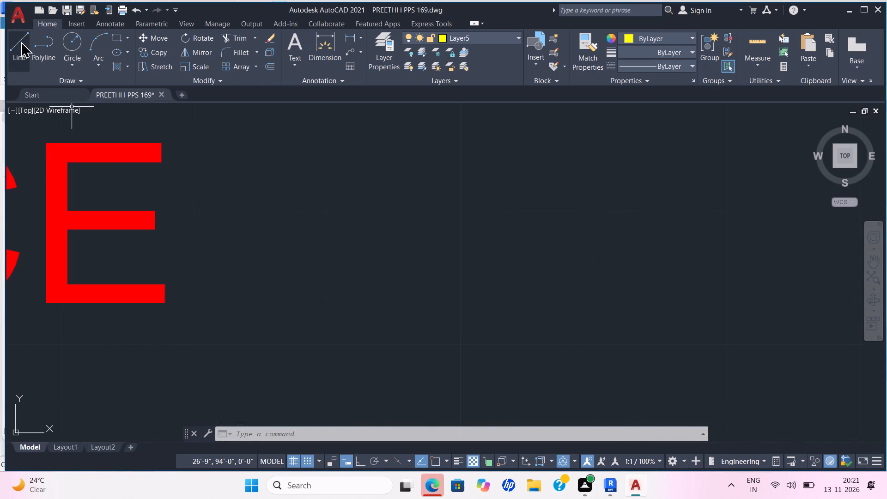
Open the PREETHI INTERN 179 drawing from Documents and close PREETHI I PPS 169 without saving its changes.
click(21, 18)
click(52, 103)
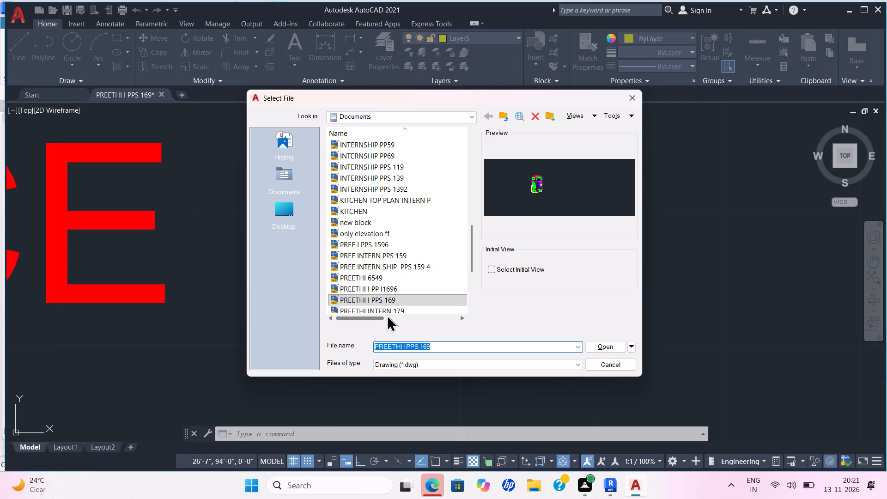
click(387, 312)
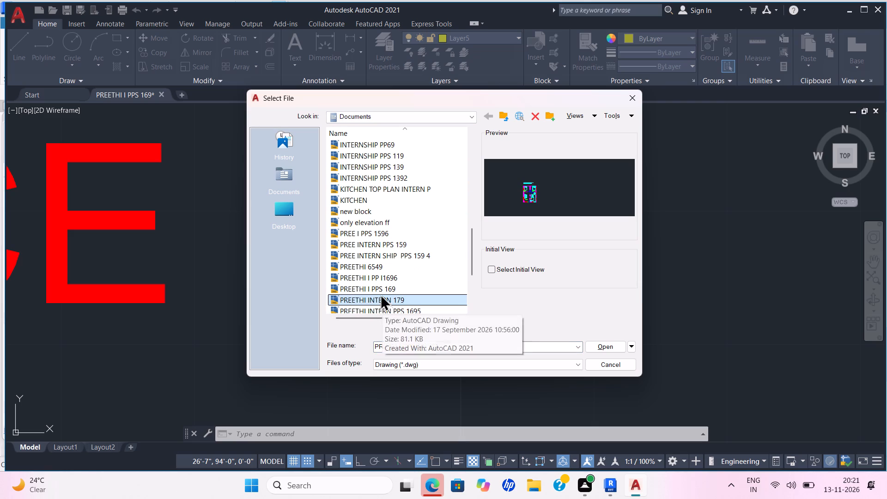
click(613, 345)
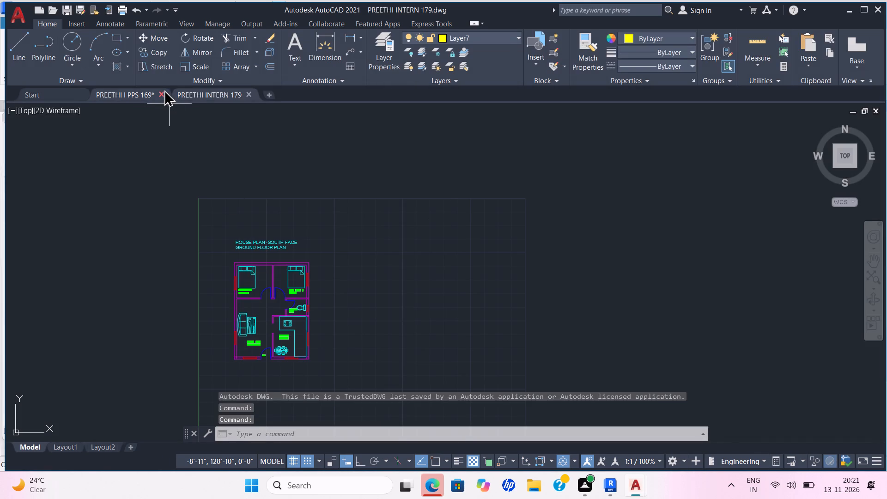
click(163, 92)
click(487, 266)
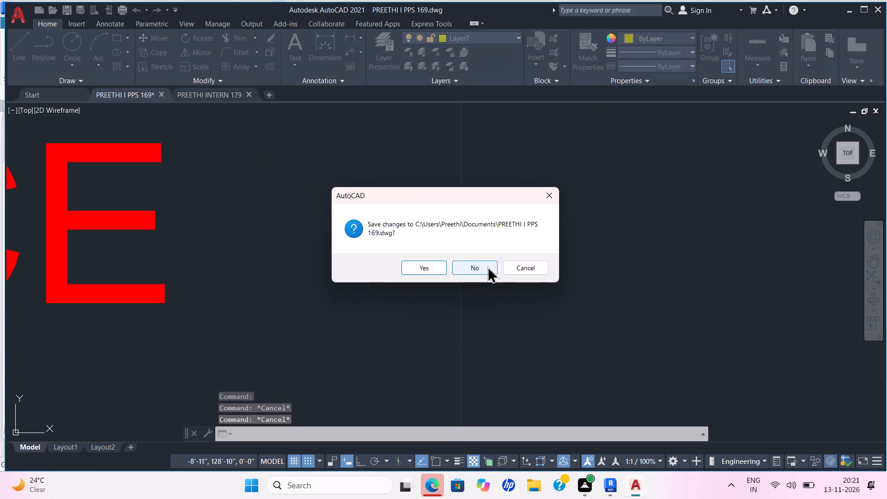
Open the PREETHI INTERN PPS 1695 drawing with the east-face ground floor plan and close PREETHI INTERN 179.
click(26, 20)
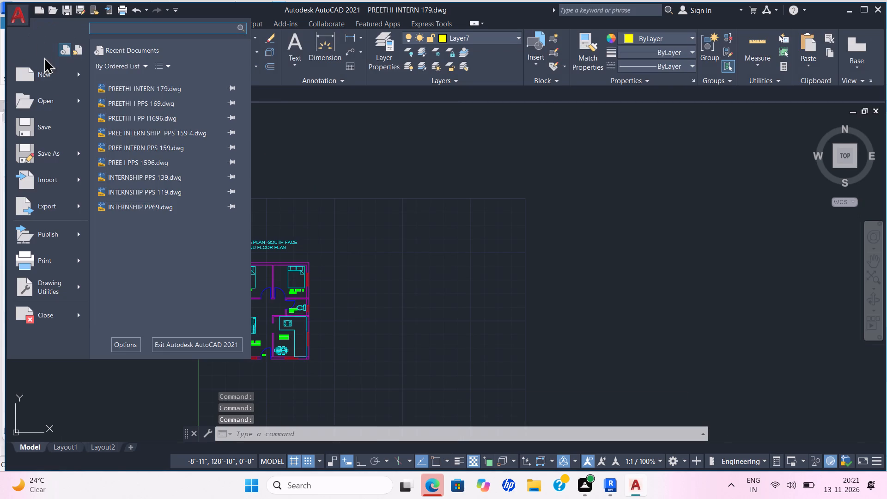
click(55, 99)
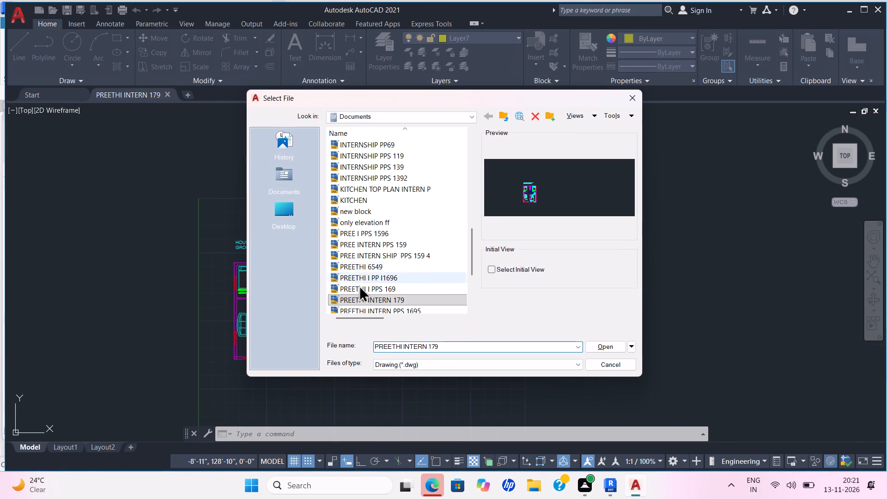
click(399, 310)
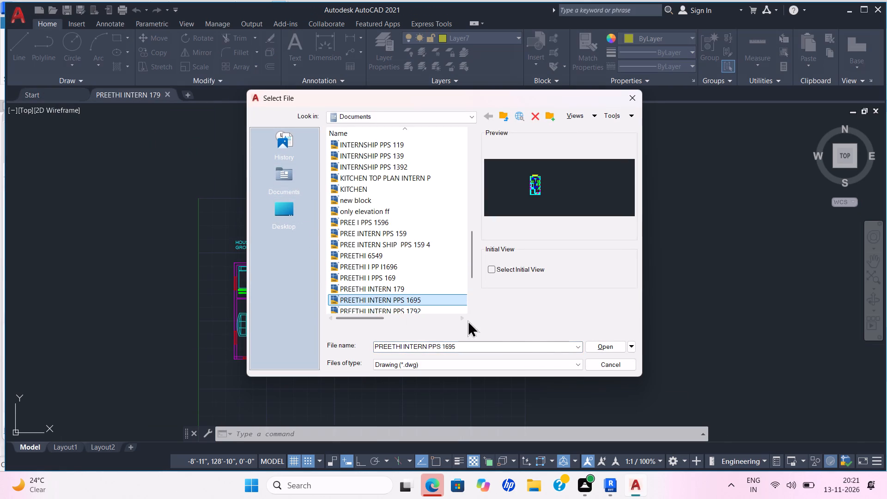
click(603, 343)
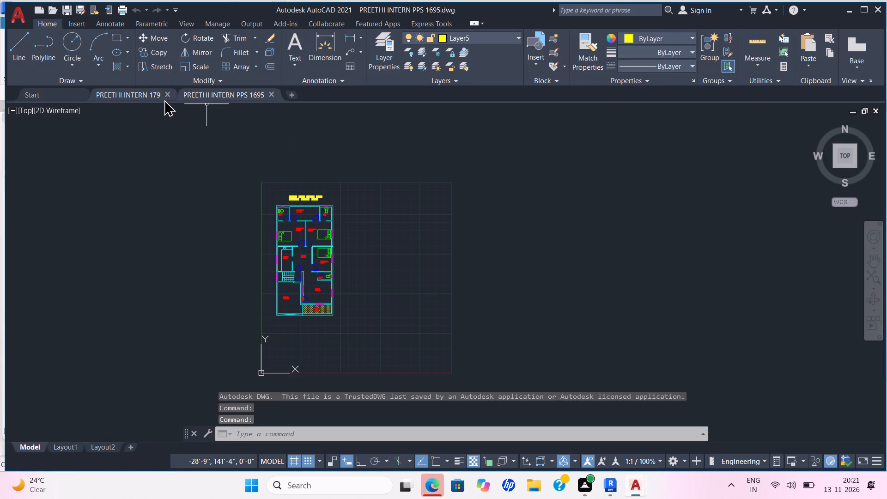
click(167, 97)
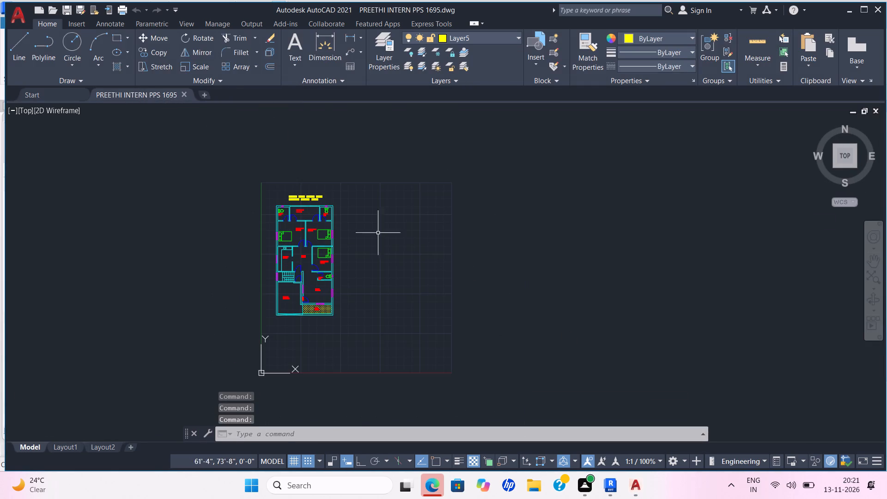
scroll(362, 221, up, 3)
middle_click(355, 214)
scroll(355, 214, down, 1)
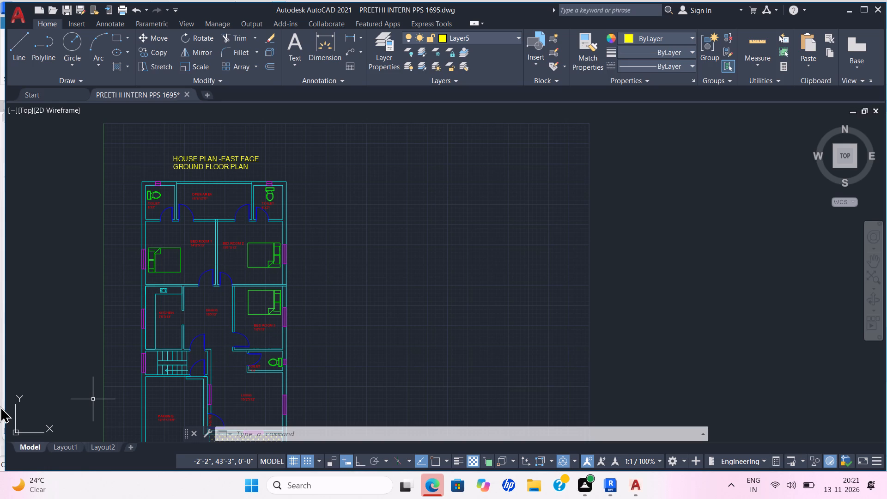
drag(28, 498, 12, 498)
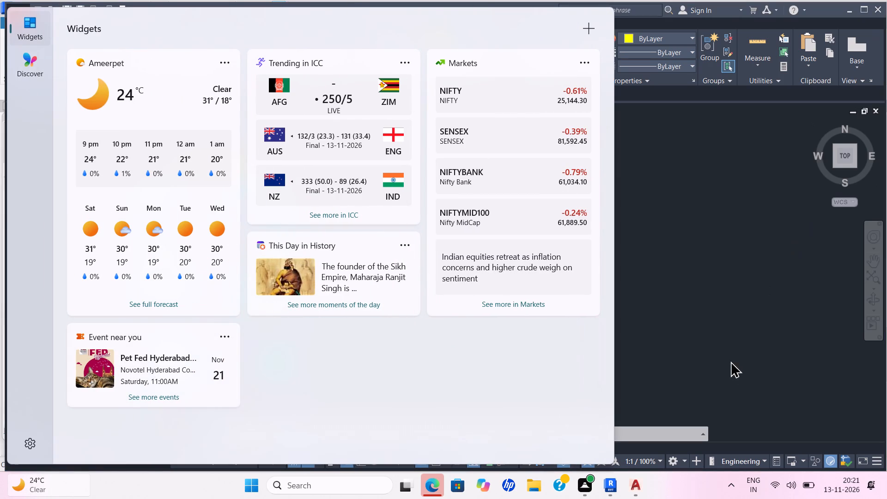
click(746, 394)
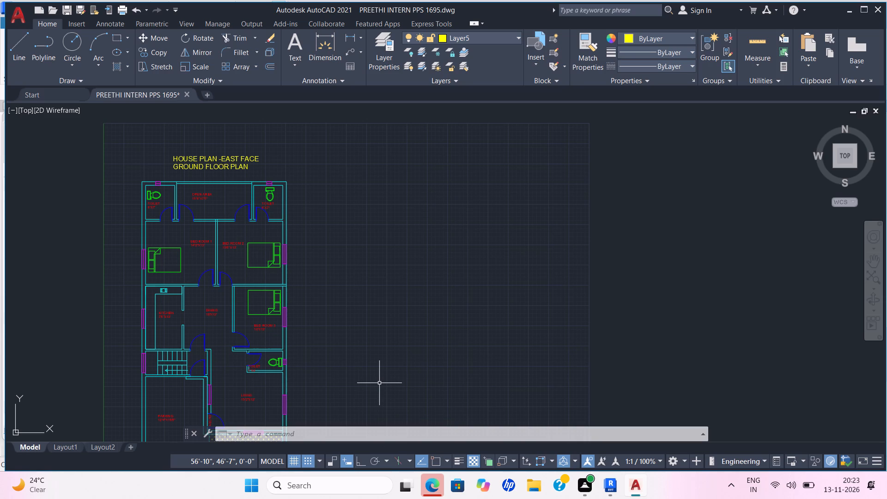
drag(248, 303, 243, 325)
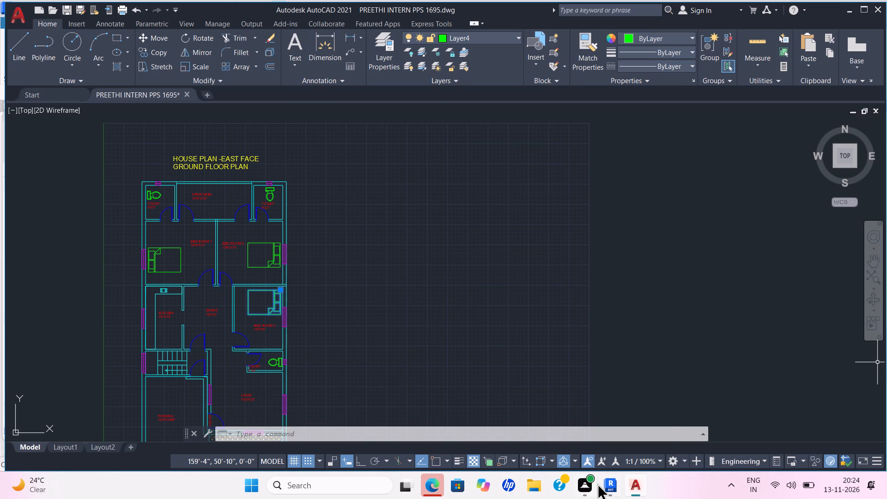
Switch back to the 3D view of the V19 project in Revit.
click(614, 450)
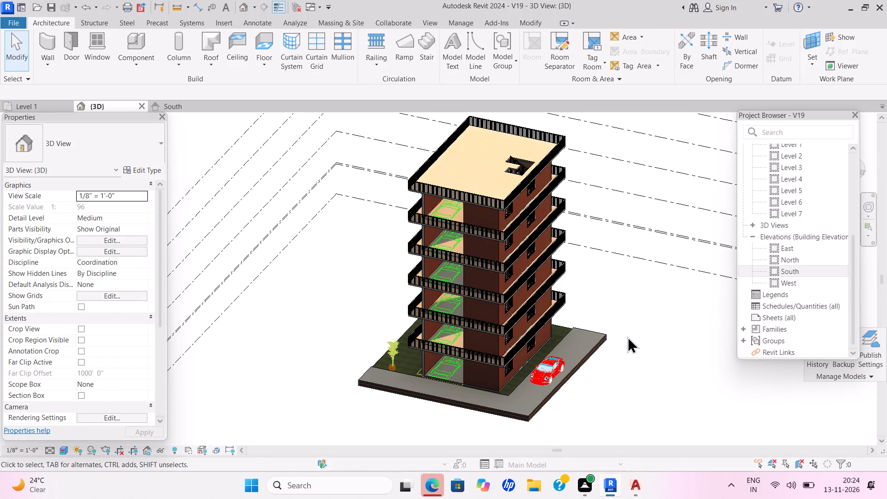